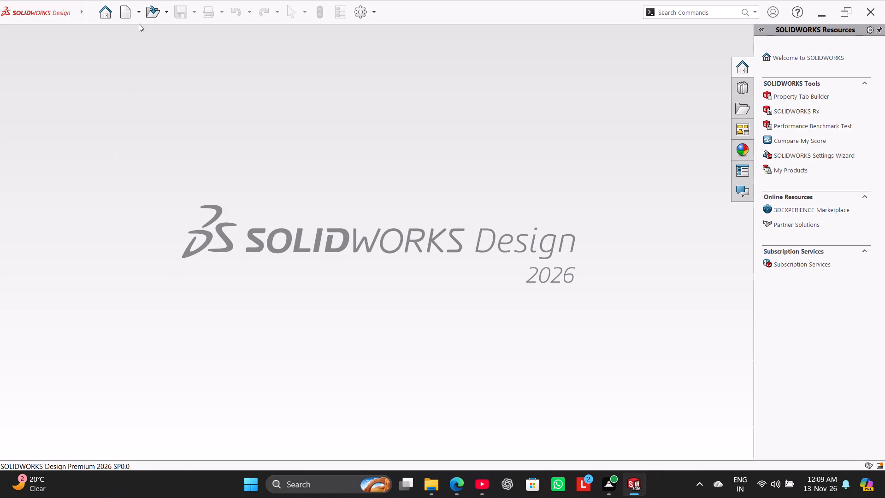
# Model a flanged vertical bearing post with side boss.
# Create a new part document.
pyautogui.click(127, 9)
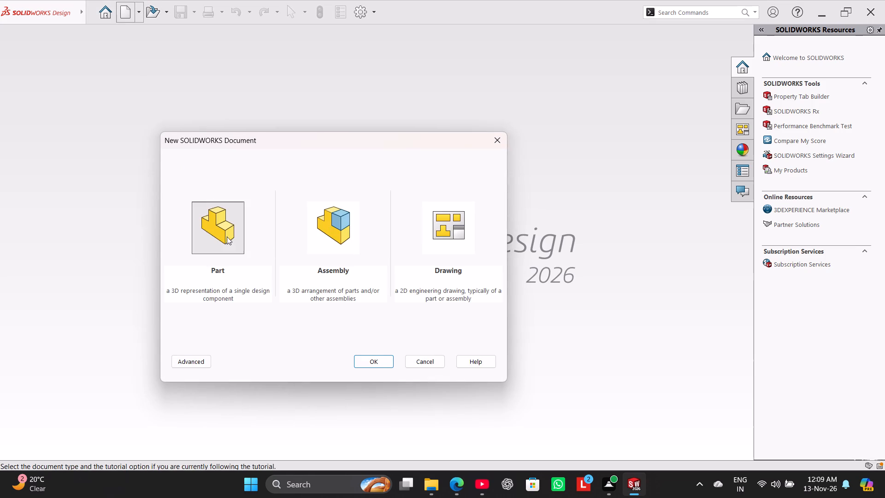
pyautogui.click(208, 225)
pyautogui.click(380, 356)
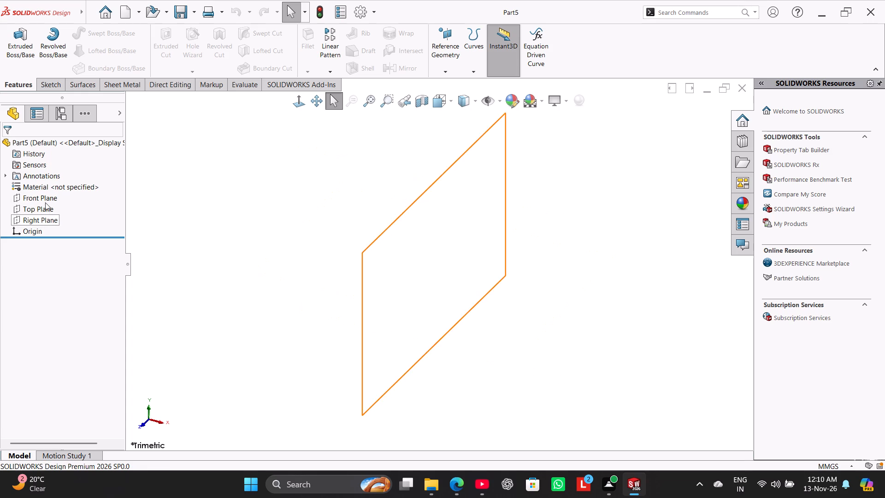
# On the Top Plane, sketch three vertically aligned circles: one at the origin, one above of radius about 12 mm, one below of radius about 18 mm.
pyautogui.click(47, 208)
pyautogui.click(55, 196)
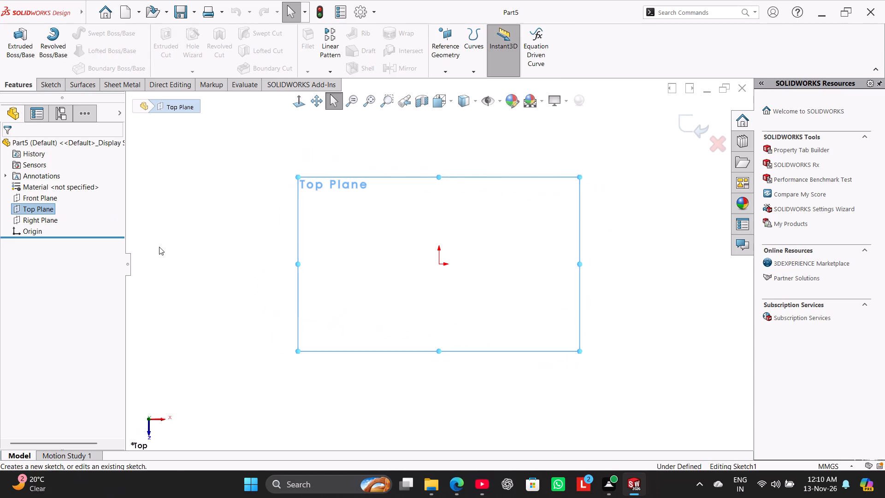
pyautogui.click(206, 233)
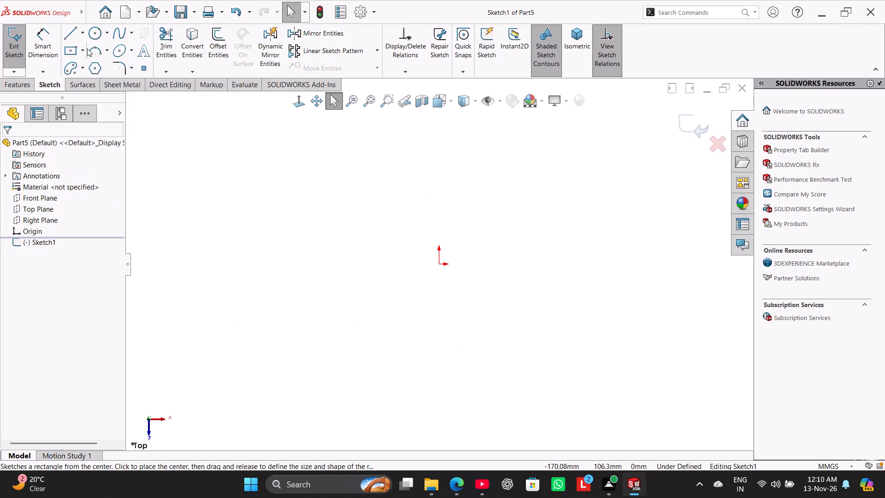
pyautogui.click(96, 32)
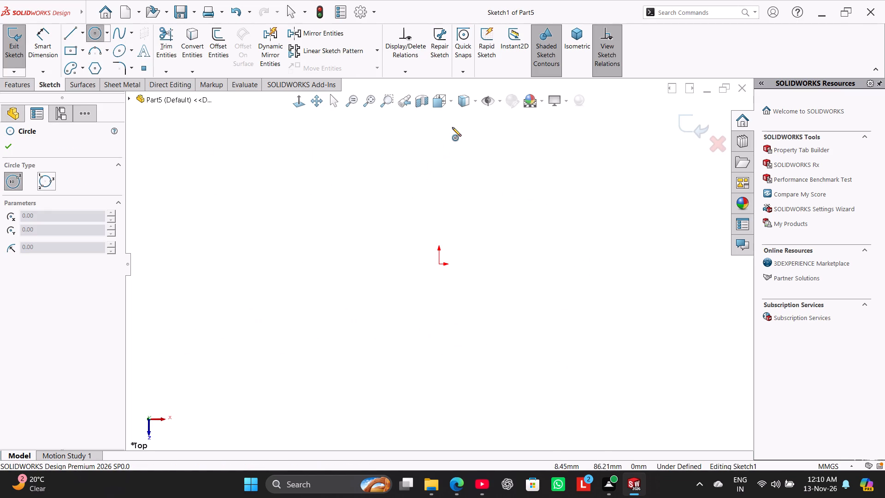
pyautogui.click(440, 131)
pyautogui.click(446, 148)
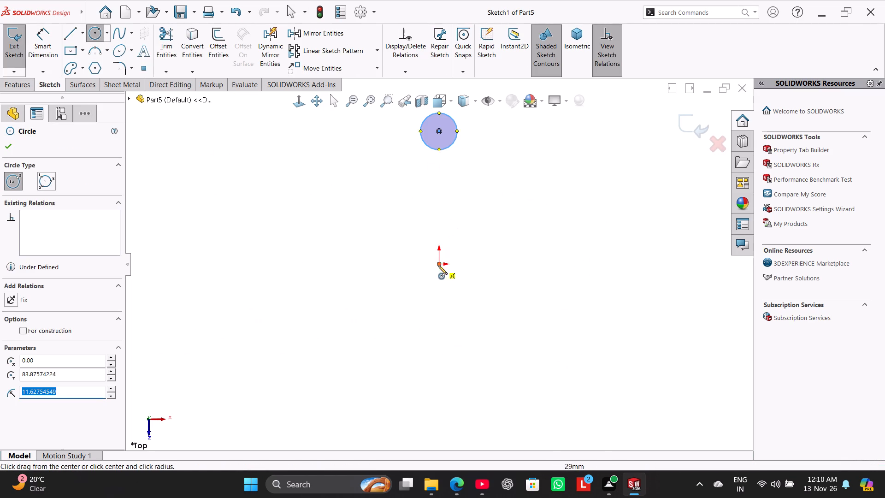
pyautogui.click(438, 266)
pyautogui.click(447, 295)
pyautogui.click(441, 379)
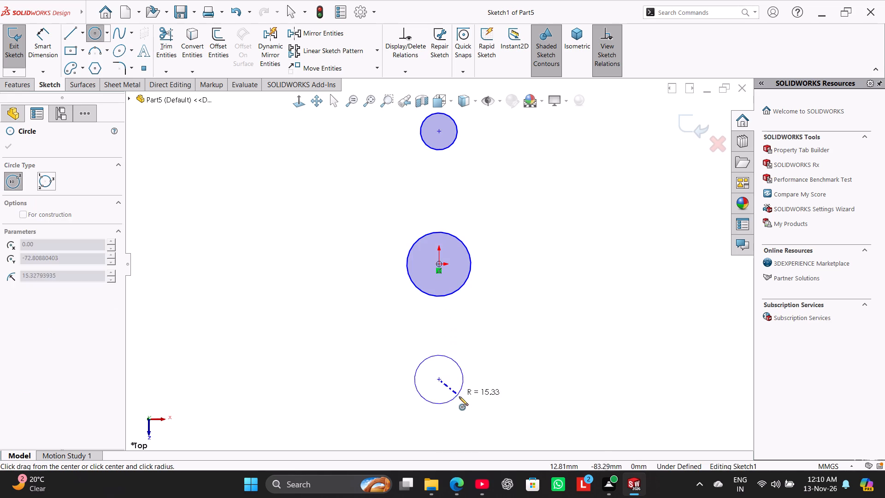
pyautogui.click(460, 399)
pyautogui.rightClick(267, 273)
pyautogui.click(278, 277)
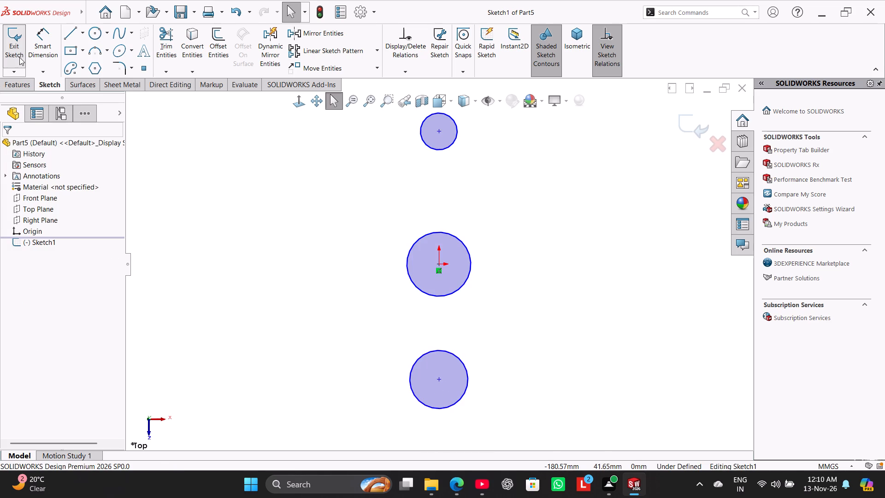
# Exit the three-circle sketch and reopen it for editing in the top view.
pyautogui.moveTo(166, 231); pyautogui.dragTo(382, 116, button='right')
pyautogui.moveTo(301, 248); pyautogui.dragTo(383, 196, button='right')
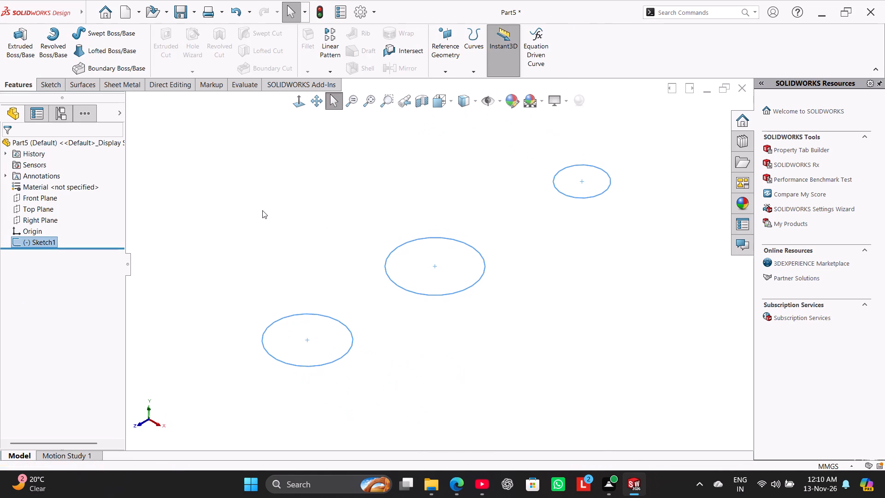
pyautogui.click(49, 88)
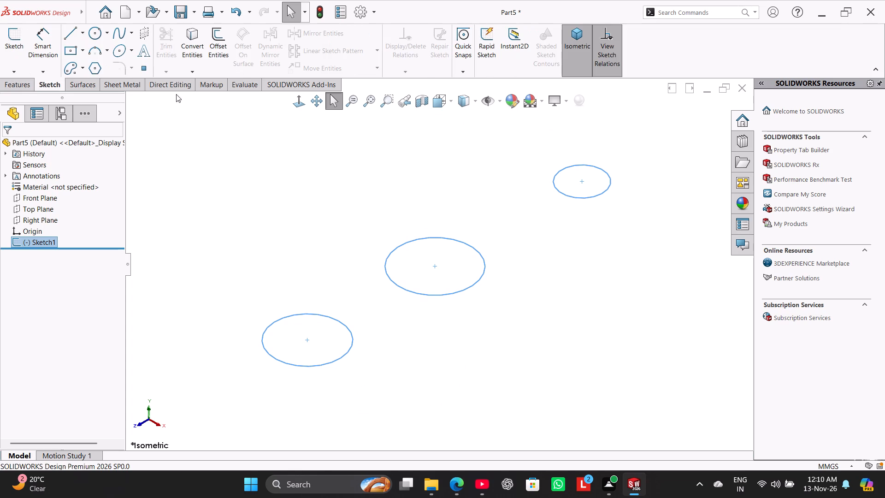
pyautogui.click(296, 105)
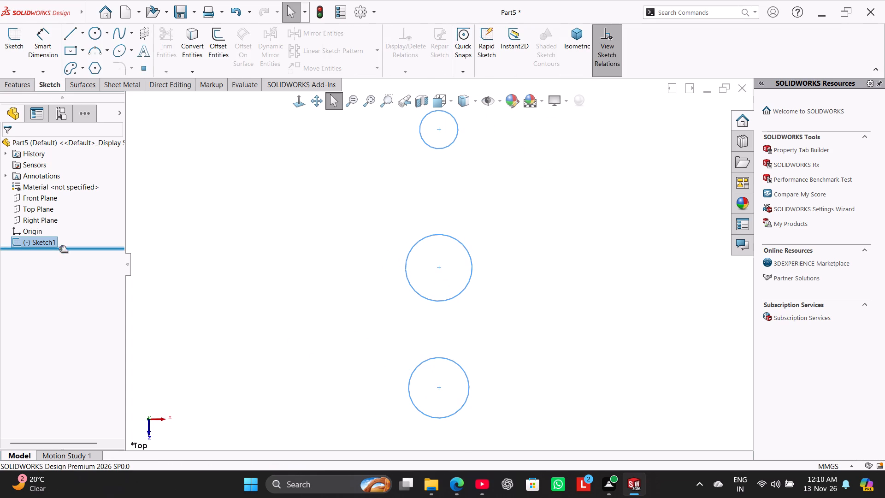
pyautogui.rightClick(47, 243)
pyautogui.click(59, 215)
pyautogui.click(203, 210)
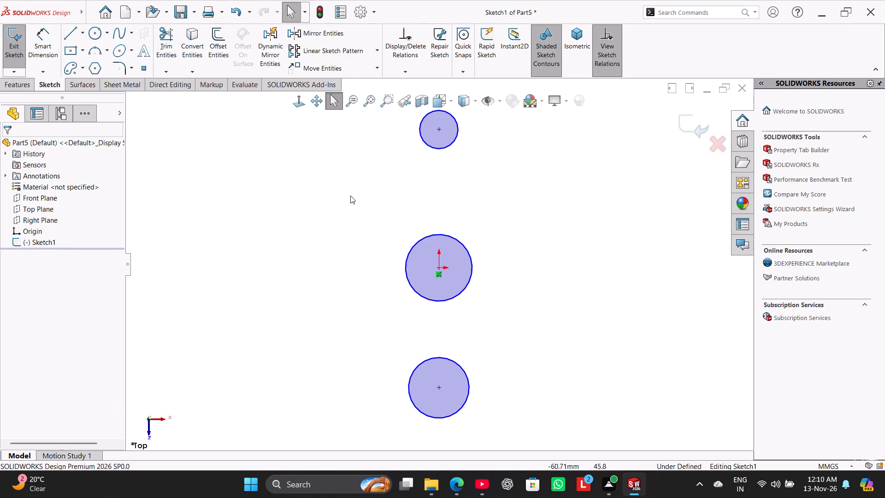
# Delete the lower circle from the sketch.
pyautogui.moveTo(489, 349); pyautogui.dragTo(345, 422)
pyautogui.moveTo(510, 339); pyautogui.dragTo(395, 408)
pyautogui.click(485, 336)
pyautogui.click(475, 347)
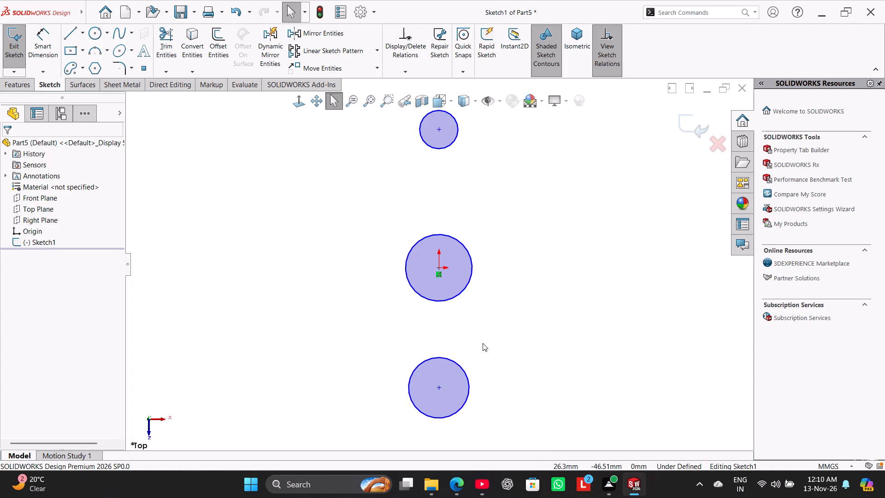
pyautogui.moveTo(483, 343); pyautogui.dragTo(430, 419)
pyautogui.rightClick(496, 349)
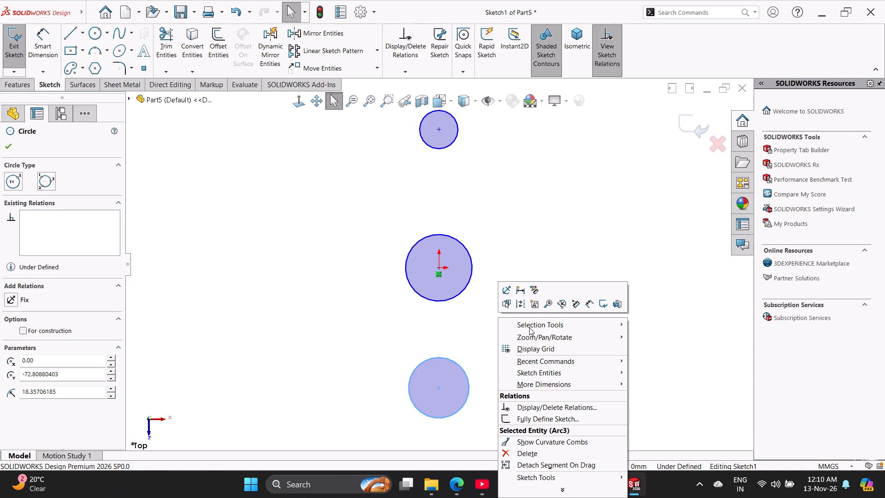
pyautogui.click(529, 327)
pyautogui.click(625, 322)
pyautogui.click(632, 326)
pyautogui.moveTo(519, 340); pyautogui.dragTo(395, 409)
pyautogui.rightClick(264, 361)
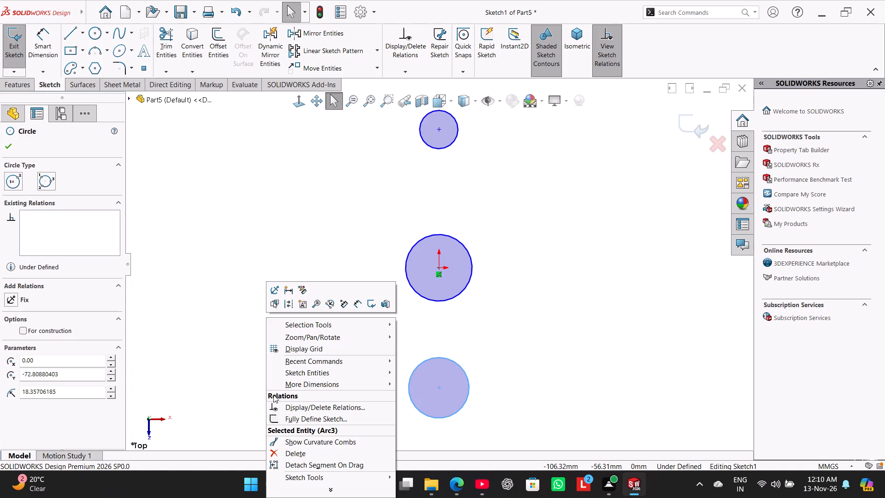
pyautogui.click(291, 449)
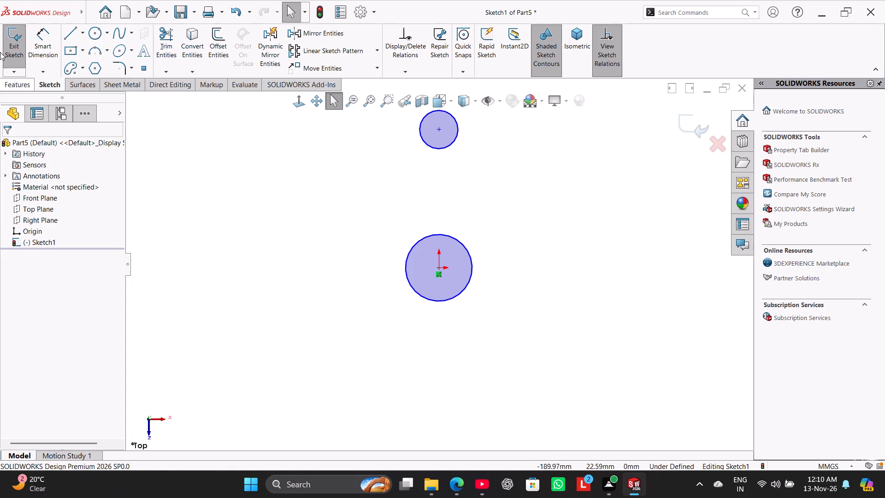
# Draw a vertical centerline from the upper circle's centre to the origin and a horizontal one from the origin to the middle circle's edge.
pyautogui.click(84, 38)
pyautogui.click(94, 59)
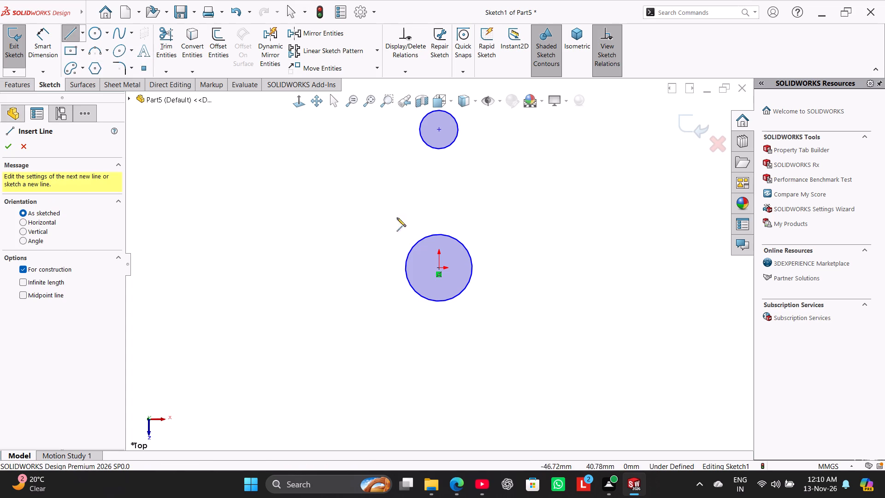
pyautogui.click(437, 131)
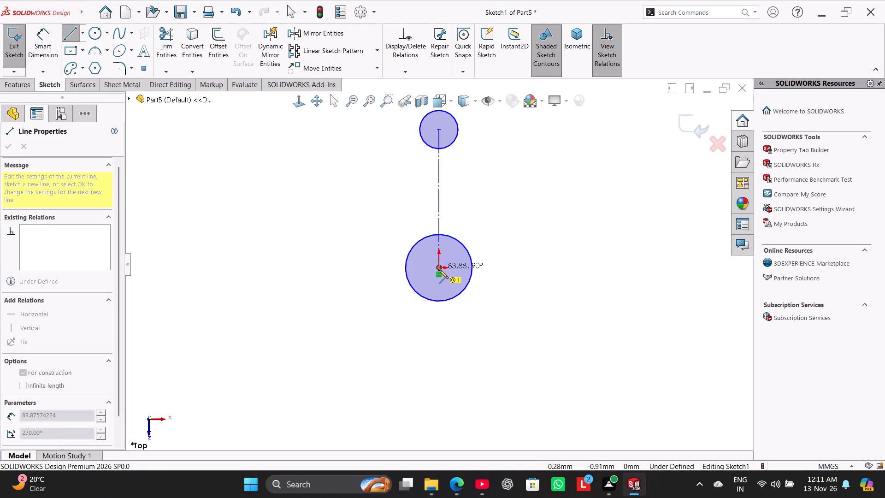
pyautogui.click(439, 270)
pyautogui.click(519, 269)
pyautogui.rightClick(521, 199)
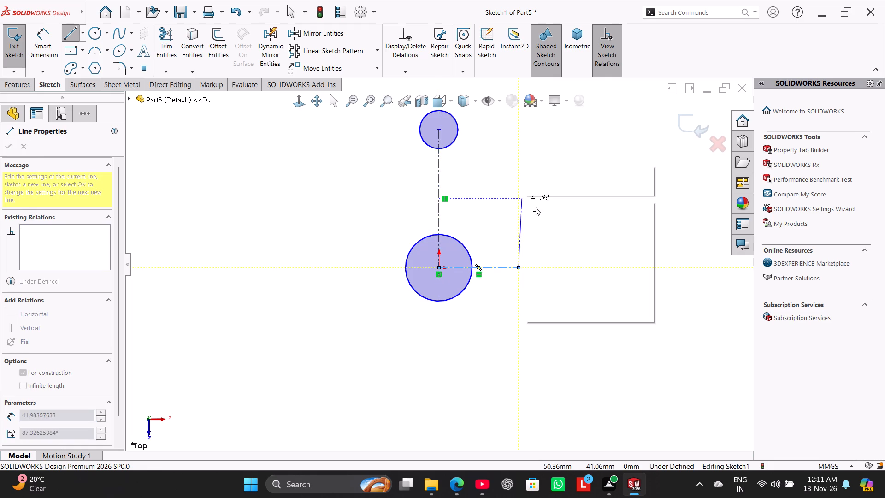
pyautogui.click(536, 207)
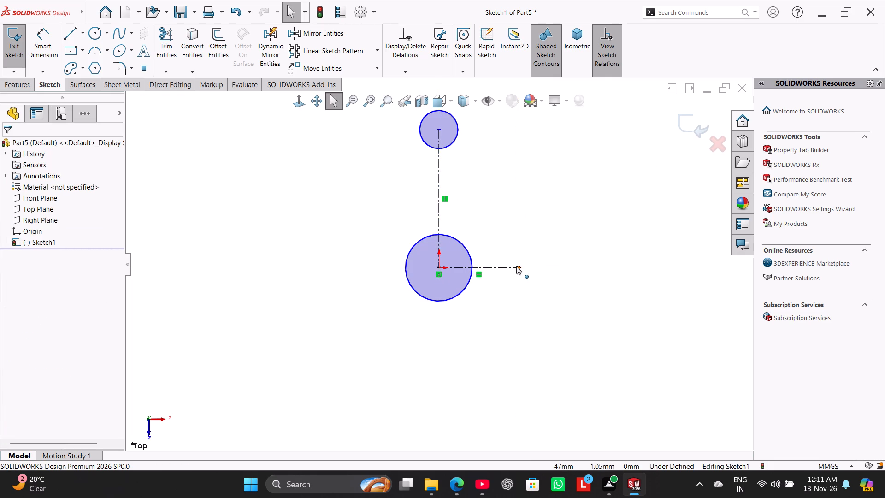
pyautogui.moveTo(521, 269); pyautogui.dragTo(474, 270)
pyautogui.click(308, 227)
# Dimension the upper circle's diameter as 33 mm.
pyautogui.click(46, 51)
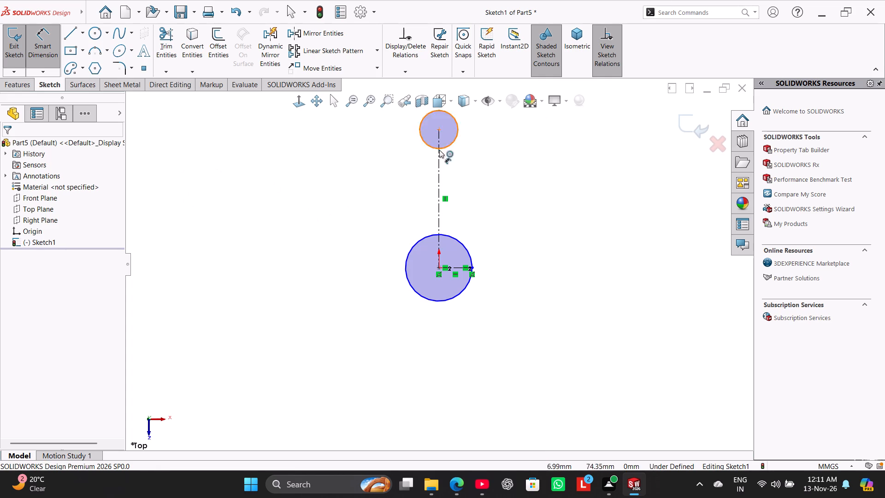
pyautogui.click(454, 141)
pyautogui.scroll(2, 516, 161)
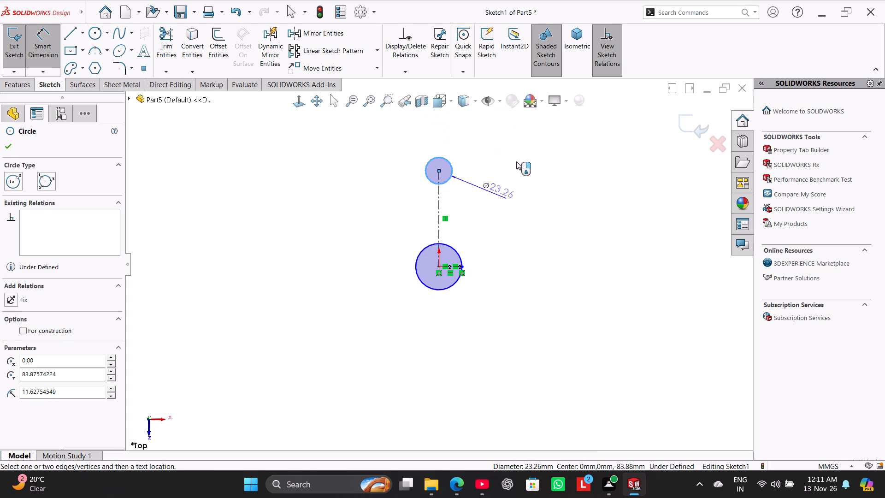
pyautogui.click(495, 139)
pyautogui.write('33')
pyautogui.press('Return')
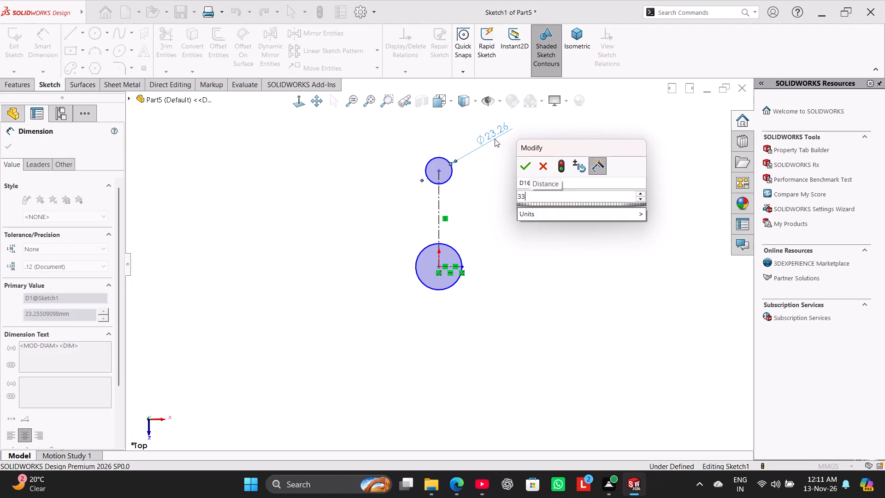
# Dimension the diameter of the circle at the origin as 65 mm.
pyautogui.click(433, 287)
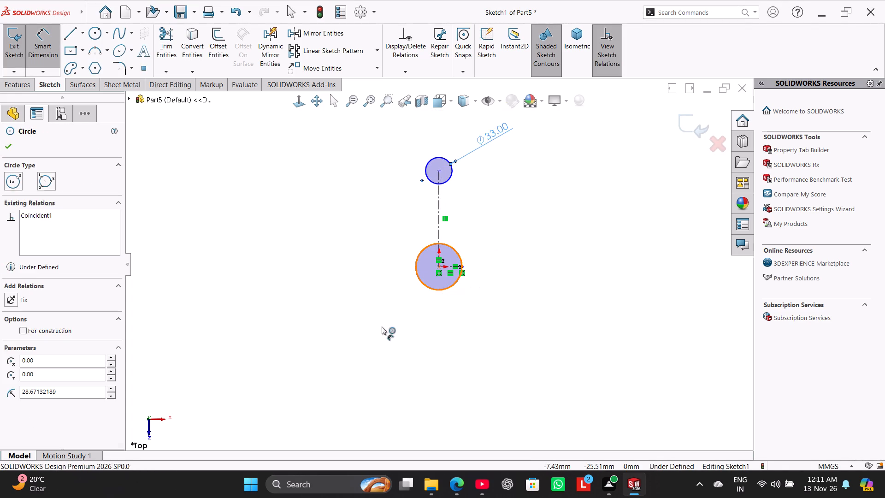
pyautogui.click(320, 327)
pyautogui.write('65')
pyautogui.press('Return')
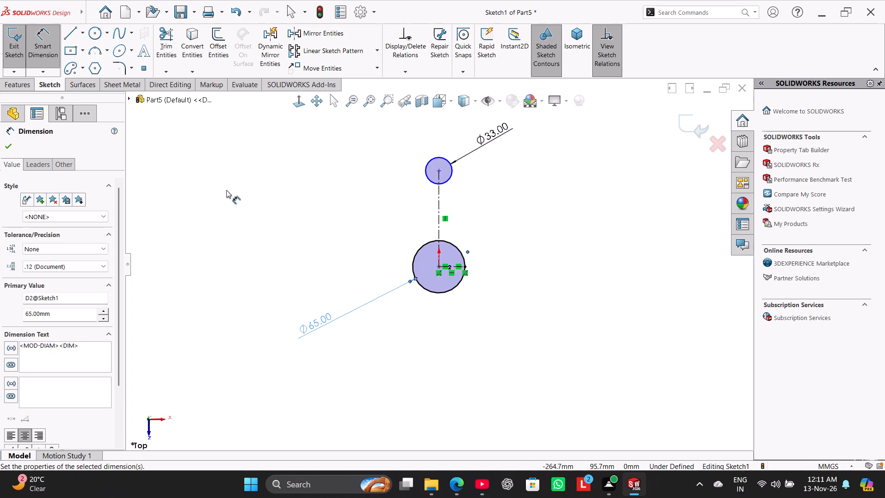
pyautogui.rightClick(268, 180)
pyautogui.click(294, 207)
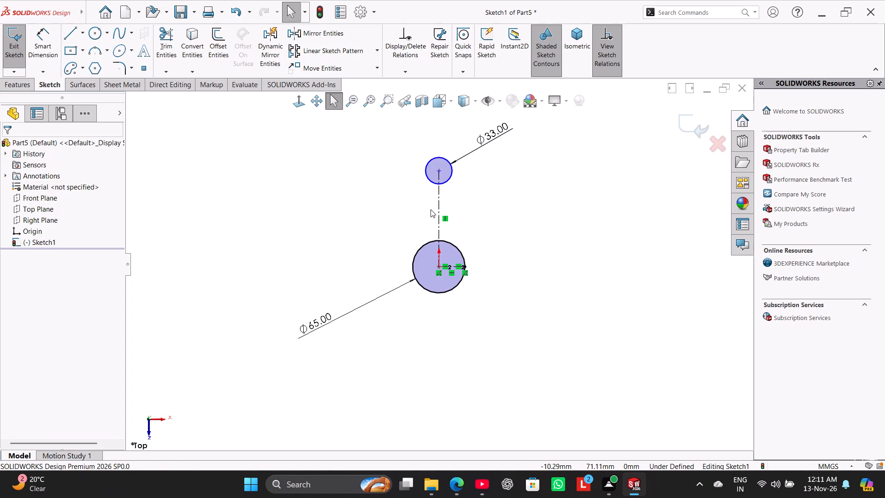
# Mirror the upper circle about the horizontal centerline to place a matching circle below the origin.
pyautogui.scroll(-5, 459, 264)
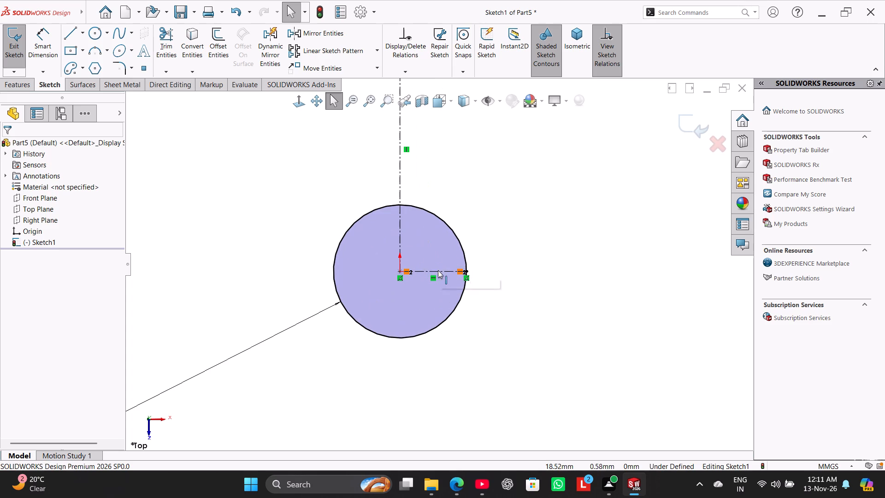
pyautogui.keyDown('ctrl'); pyautogui.click(439, 273); pyautogui.keyUp('ctrl')
pyautogui.keyDown('ctrl'); pyautogui.scroll(3, 443, 221); pyautogui.keyUp('ctrl')
pyautogui.keyDown('ctrl'); pyautogui.click(429, 142); pyautogui.keyUp('ctrl')
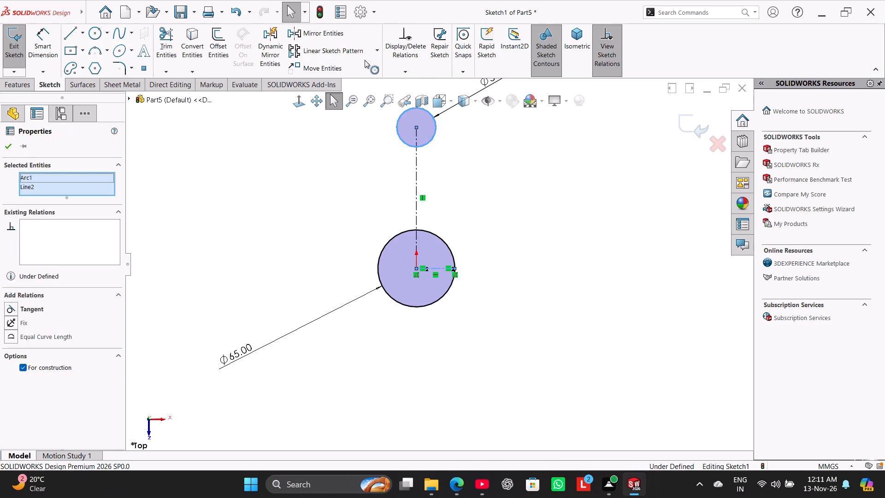
pyautogui.keyDown('ctrl'); pyautogui.click(350, 37); pyautogui.keyUp('ctrl')
# Dimension the vertical distance between the upper and lower circle centres as 200 mm.
pyautogui.scroll(2, 174, 154)
pyautogui.click(48, 54)
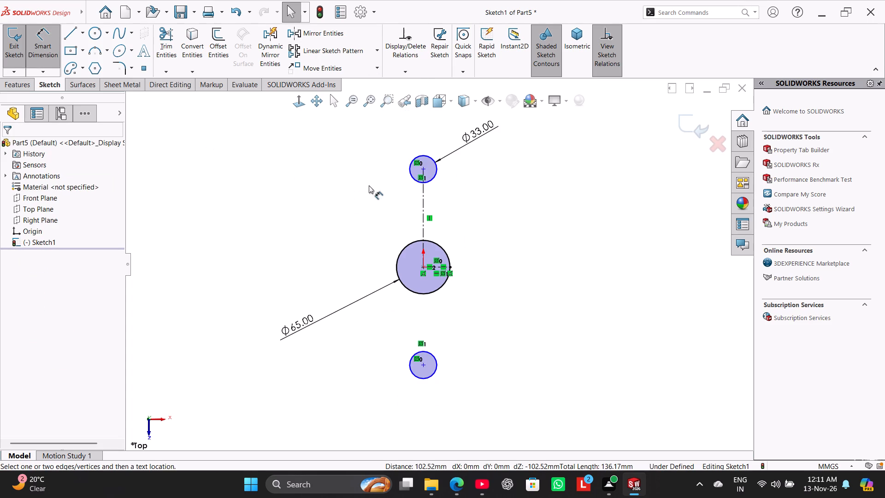
pyautogui.click(425, 168)
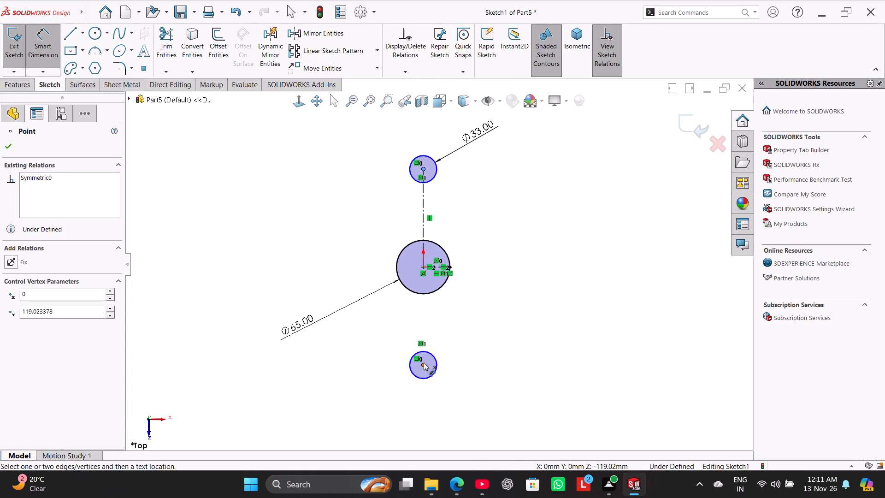
pyautogui.click(424, 362)
pyautogui.click(316, 276)
pyautogui.write('200')
pyautogui.press('Return')
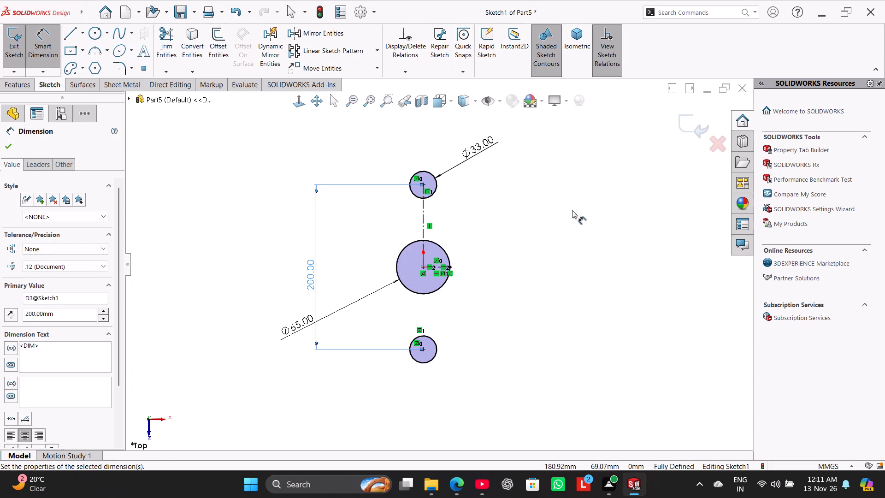
pyautogui.rightClick(572, 210)
pyautogui.click(607, 238)
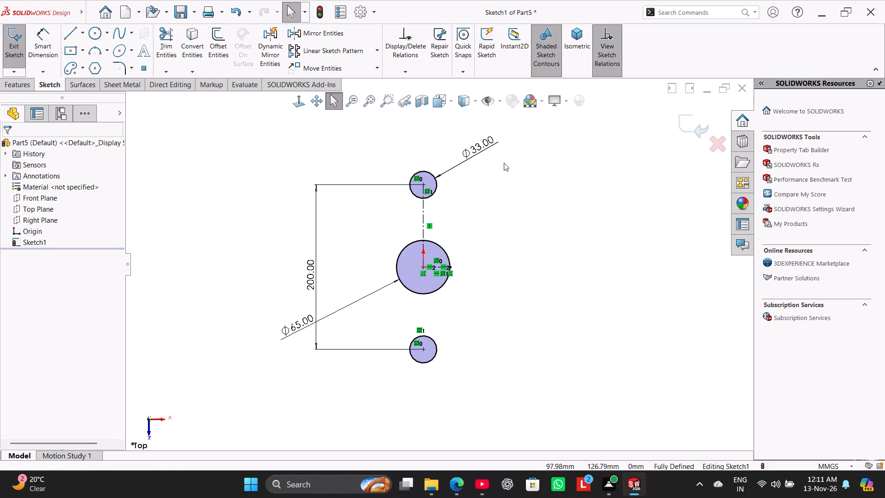
# Set the upper circle's diameter to 66 mm.
pyautogui.doubleClick(480, 148)
pyautogui.write('33*2')
pyautogui.press('Return')
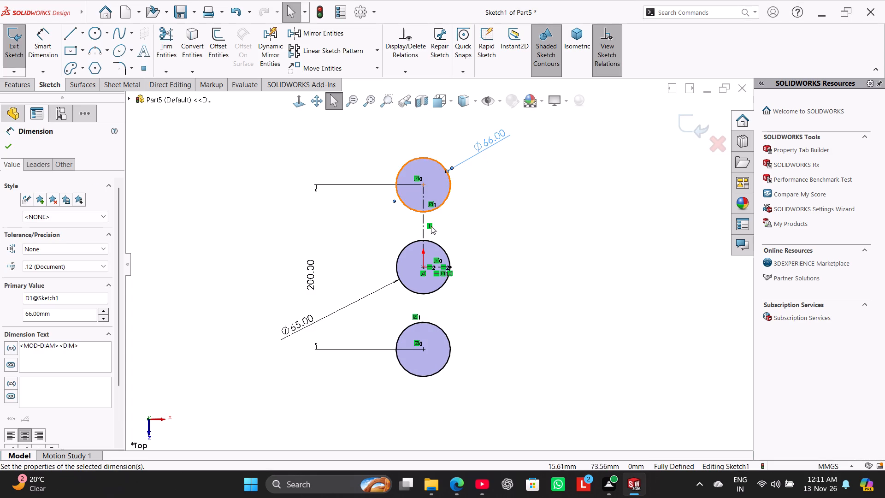
# Set the central circle's diameter to twice 65 mm, making it 130 mm.
pyautogui.doubleClick(288, 335)
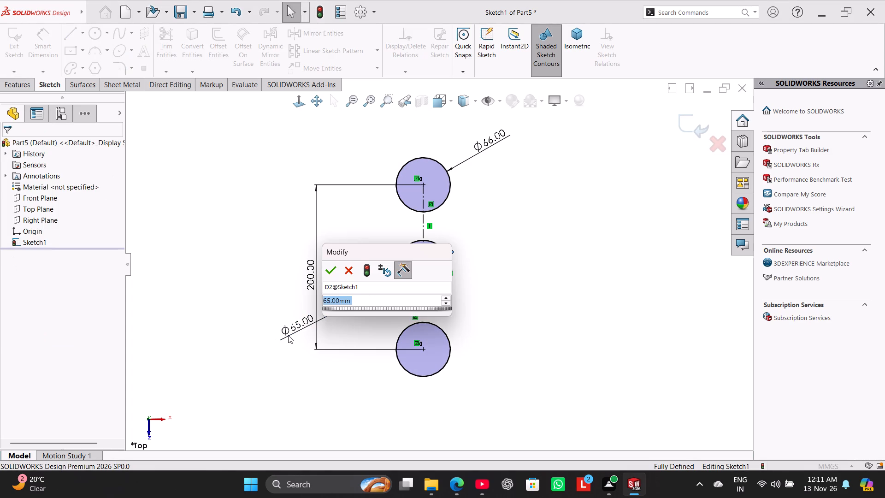
pyautogui.write('65*2')
pyautogui.press('Return')
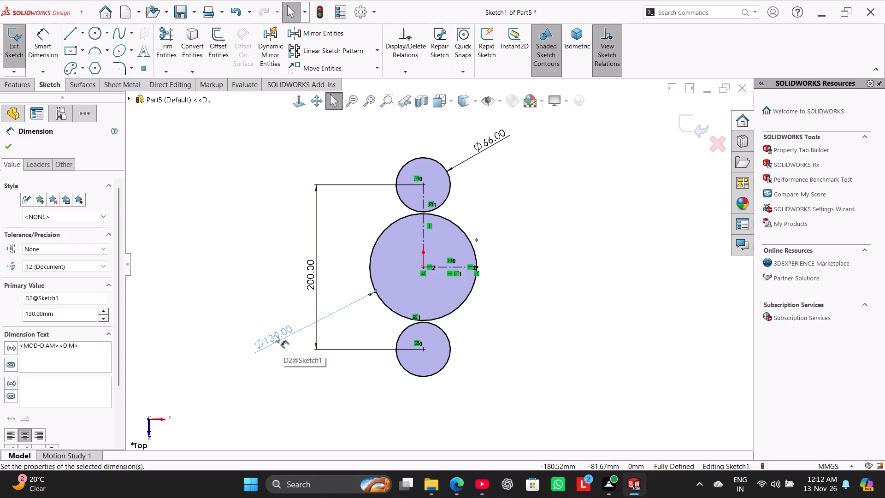
pyautogui.click(525, 242)
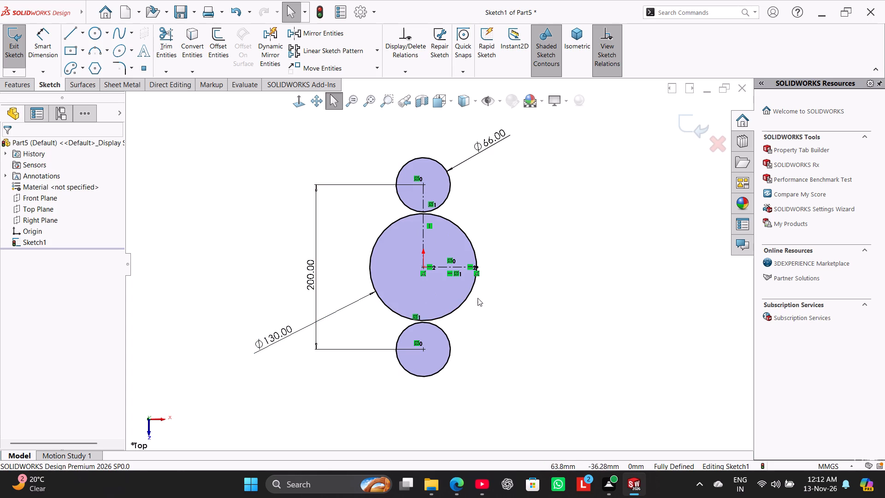
# Draw a line tangent to the upper and central circles along their left side.
pyautogui.click(74, 30)
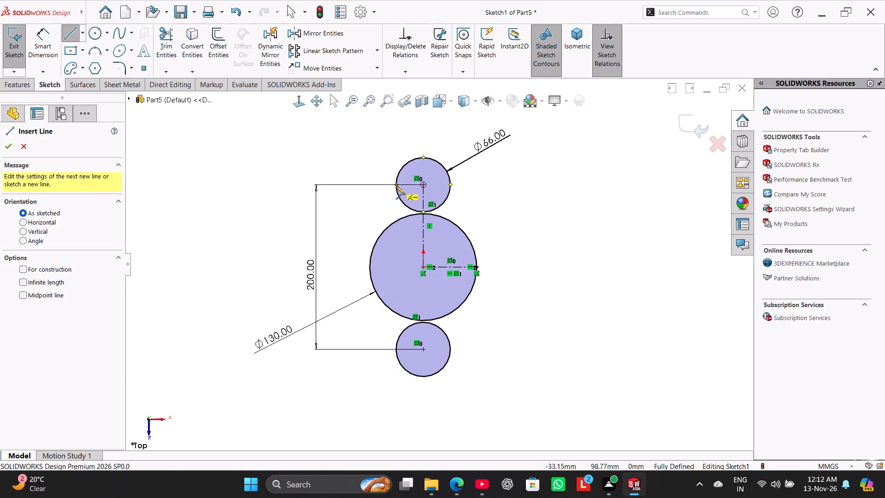
pyautogui.click(398, 172)
pyautogui.click(371, 256)
pyautogui.rightClick(266, 198)
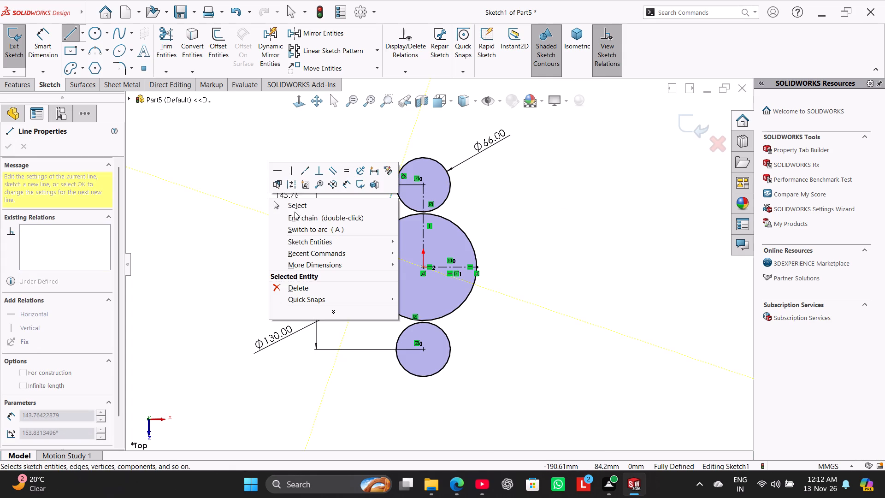
pyautogui.click(292, 202)
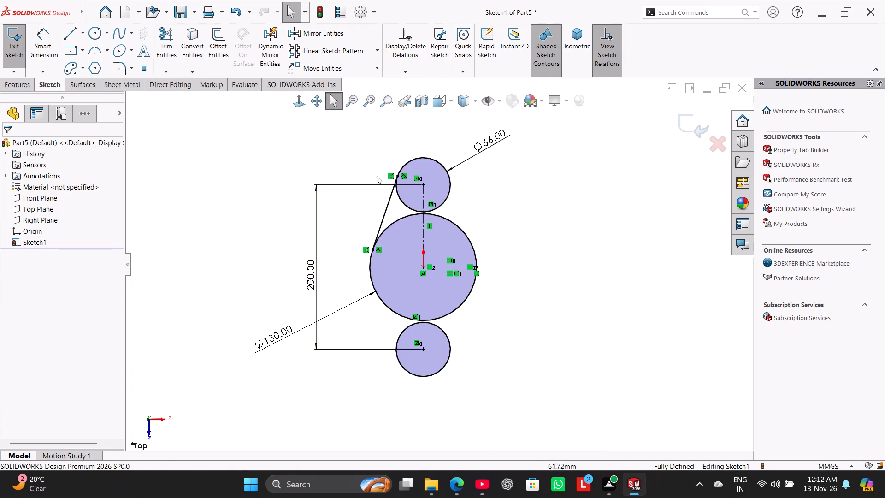
# Mirror the tangent line about the vertical centerline to the other side of the circles.
pyautogui.keyDown('ctrl'); pyautogui.click(423, 201); pyautogui.keyUp('ctrl')
pyautogui.keyDown('ctrl'); pyautogui.click(387, 203); pyautogui.keyUp('ctrl')
pyautogui.keyDown('ctrl'); pyautogui.moveTo(356, 35); pyautogui.dragTo(361, 38); pyautogui.keyUp('ctrl')
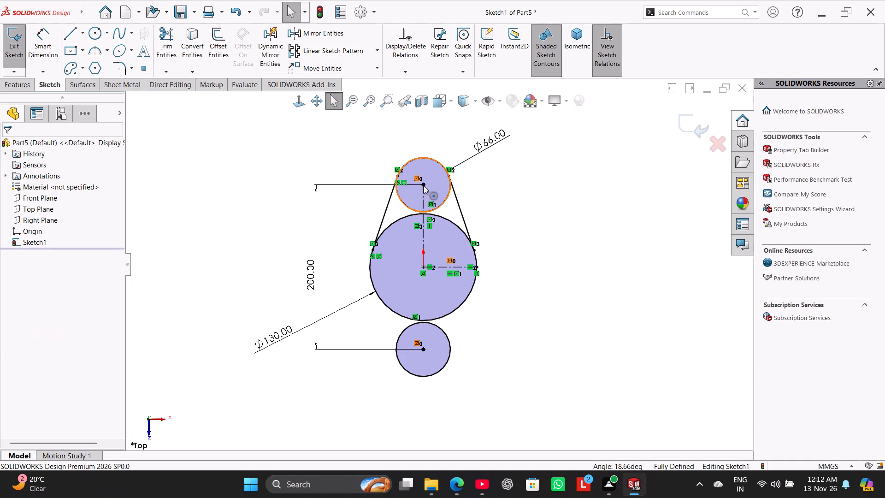
# Mirror both tangent lines about the horizontal centerline so they join the central circle to the lower one.
pyautogui.keyDown('ctrl'); pyautogui.click(389, 200); pyautogui.keyUp('ctrl')
pyautogui.keyDown('ctrl'); pyautogui.click(457, 201); pyautogui.keyUp('ctrl')
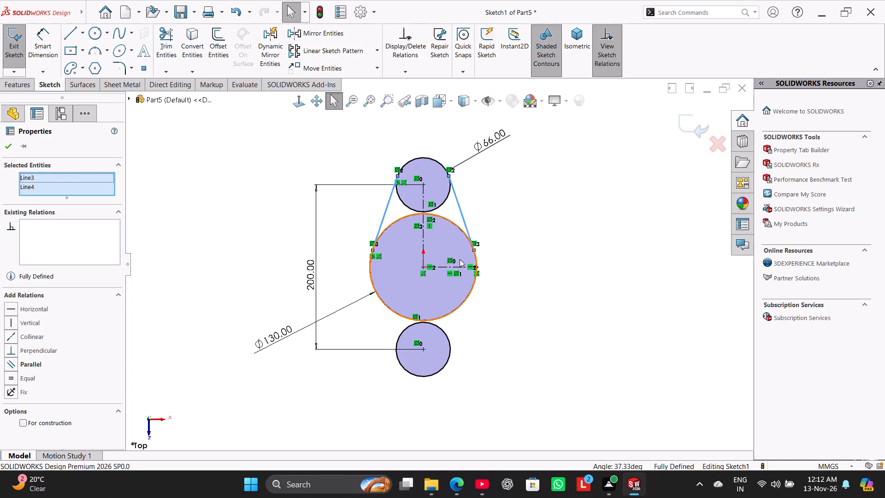
pyautogui.keyDown('ctrl'); pyautogui.click(460, 270); pyautogui.keyUp('ctrl')
pyautogui.keyDown('ctrl'); pyautogui.click(359, 40); pyautogui.keyUp('ctrl')
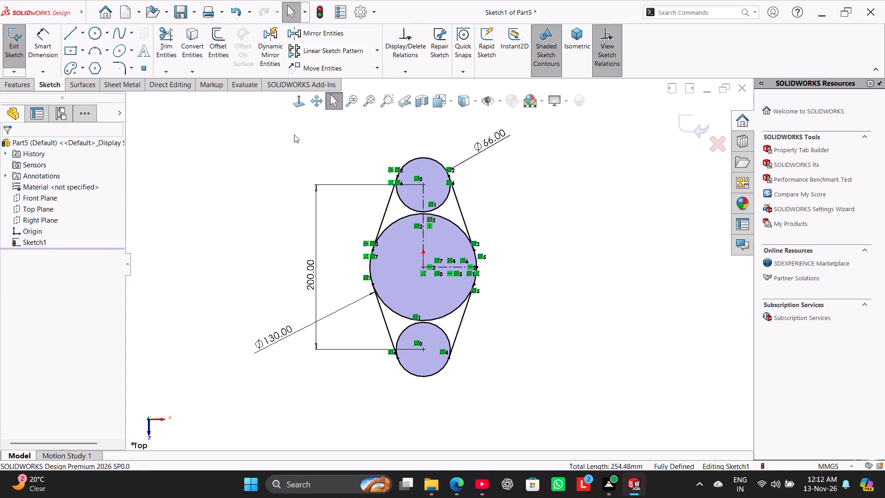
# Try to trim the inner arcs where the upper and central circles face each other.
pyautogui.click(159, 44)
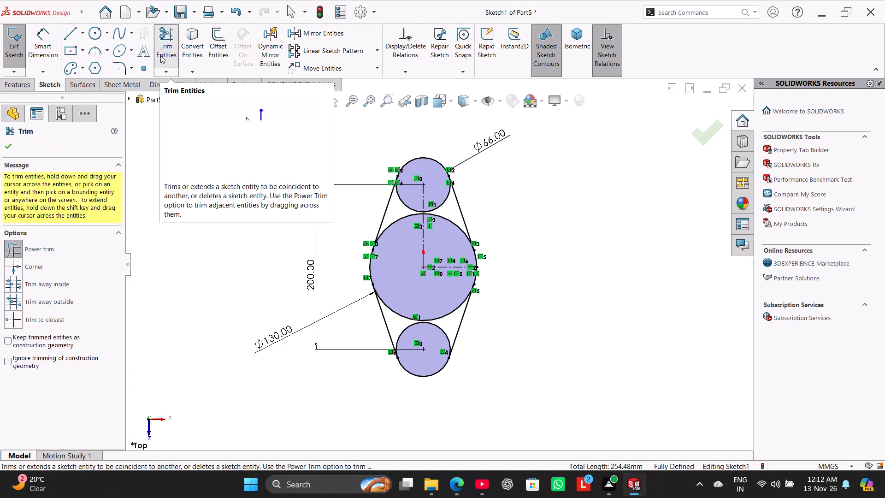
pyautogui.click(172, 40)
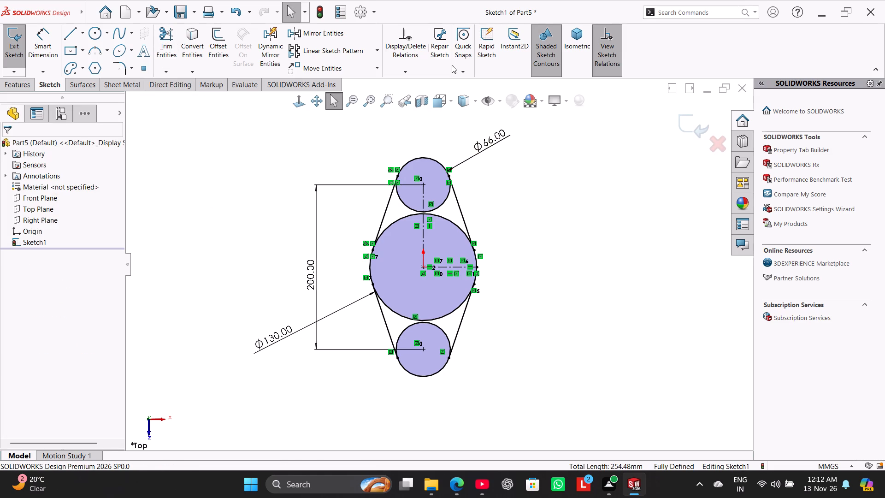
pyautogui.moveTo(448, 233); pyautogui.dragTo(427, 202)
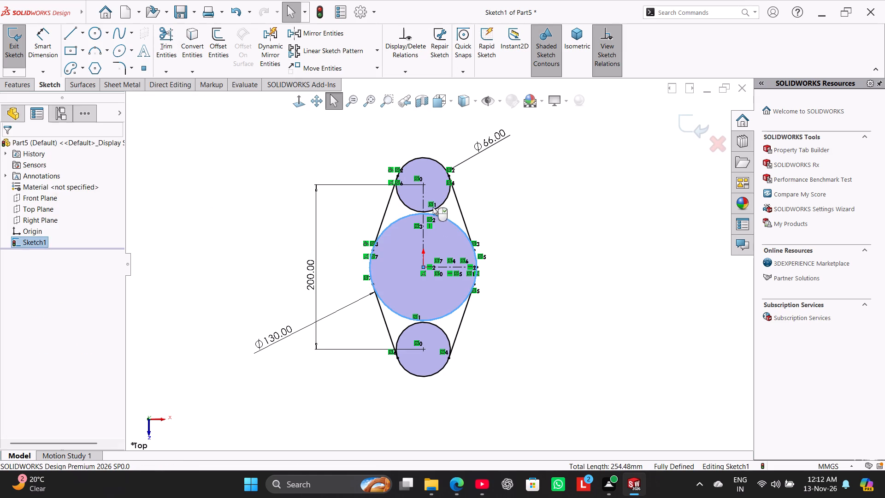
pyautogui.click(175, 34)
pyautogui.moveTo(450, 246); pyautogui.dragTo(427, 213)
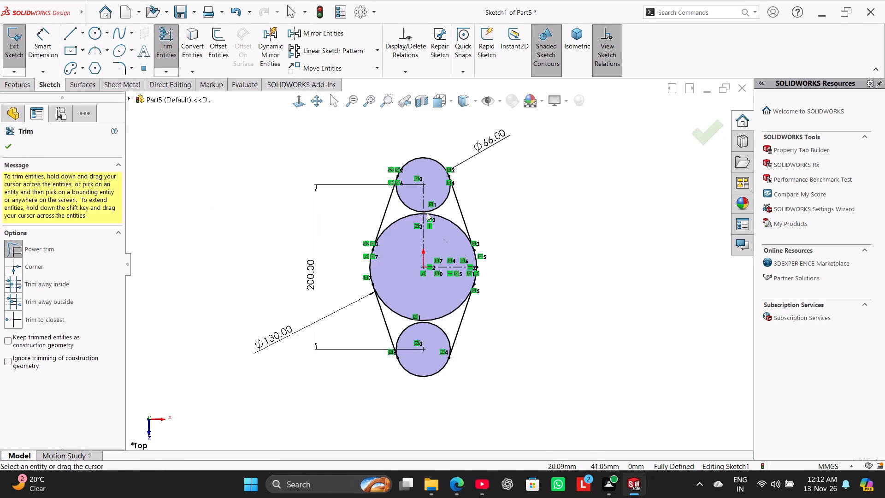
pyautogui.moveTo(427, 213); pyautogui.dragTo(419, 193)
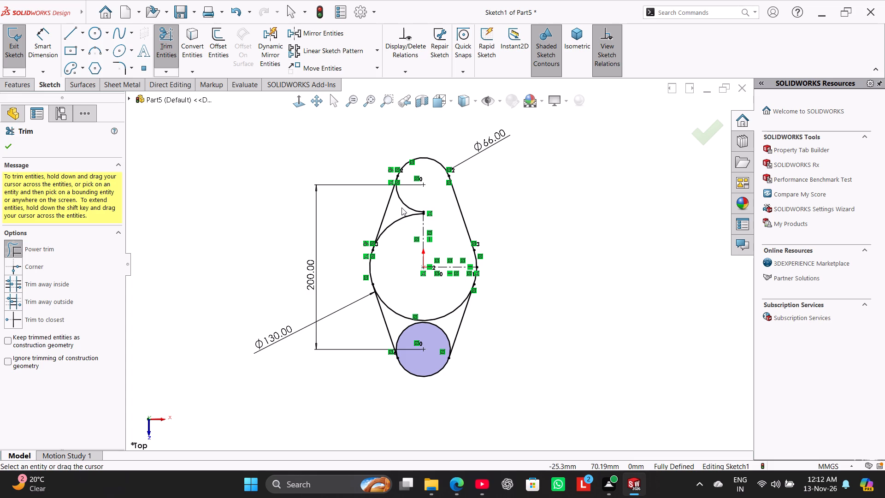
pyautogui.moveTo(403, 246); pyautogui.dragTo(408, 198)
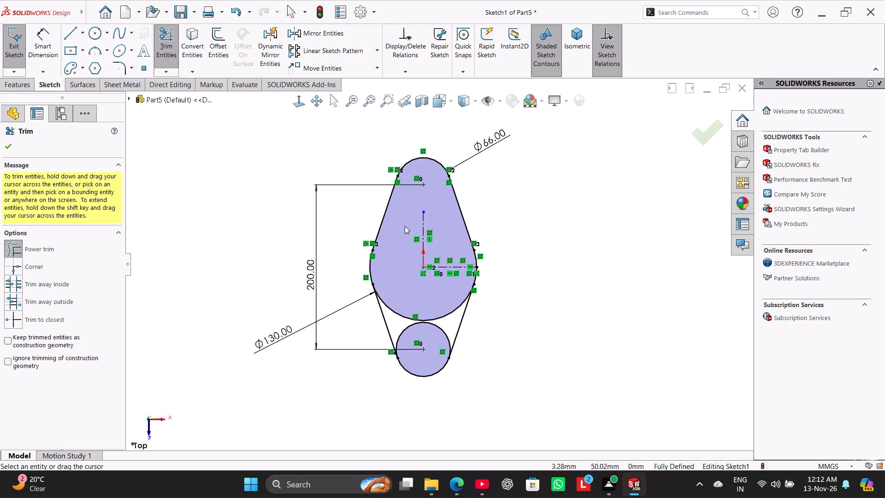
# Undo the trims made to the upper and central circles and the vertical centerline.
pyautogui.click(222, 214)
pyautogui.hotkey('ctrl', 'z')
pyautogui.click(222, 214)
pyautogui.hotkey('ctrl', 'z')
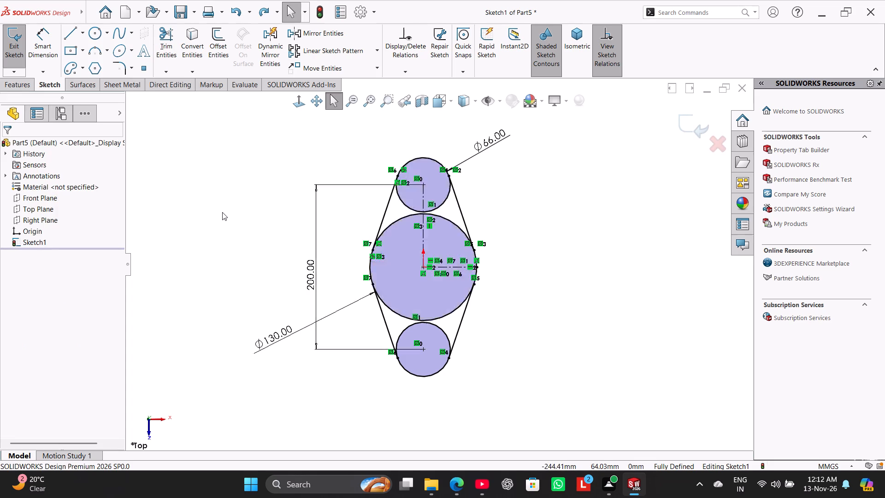
# Power trim the inner arcs of all three circles, leaving one closed outer outline with the centerlines intact.
pyautogui.moveTo(166, 42); pyautogui.dragTo(165, 49)
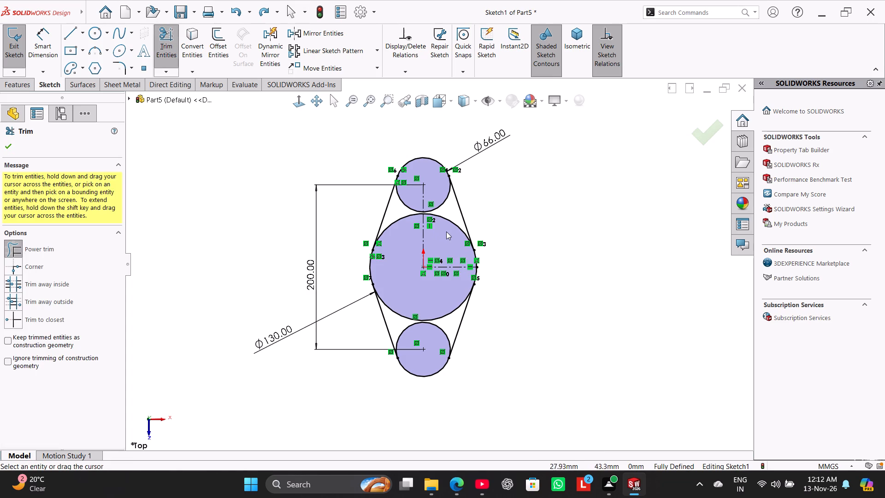
pyautogui.moveTo(446, 231); pyautogui.dragTo(443, 195)
pyautogui.moveTo(395, 245); pyautogui.dragTo(410, 204)
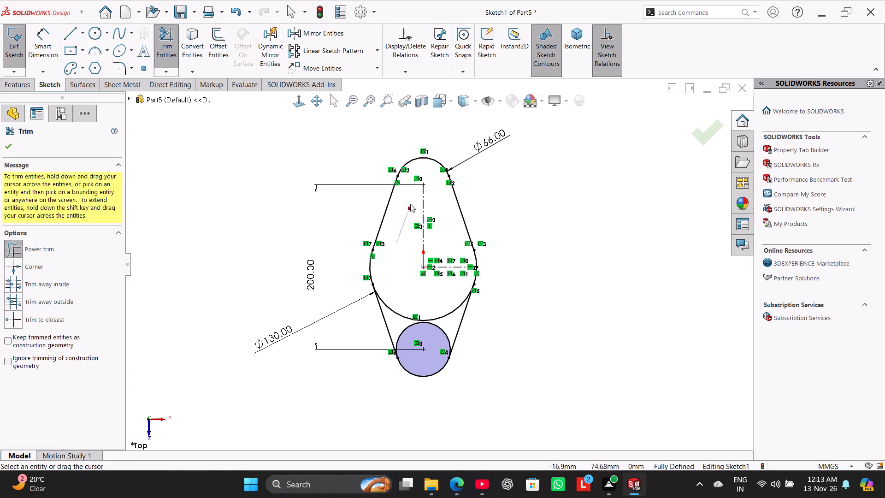
pyautogui.moveTo(410, 204); pyautogui.dragTo(411, 203)
pyautogui.moveTo(435, 333); pyautogui.dragTo(439, 308)
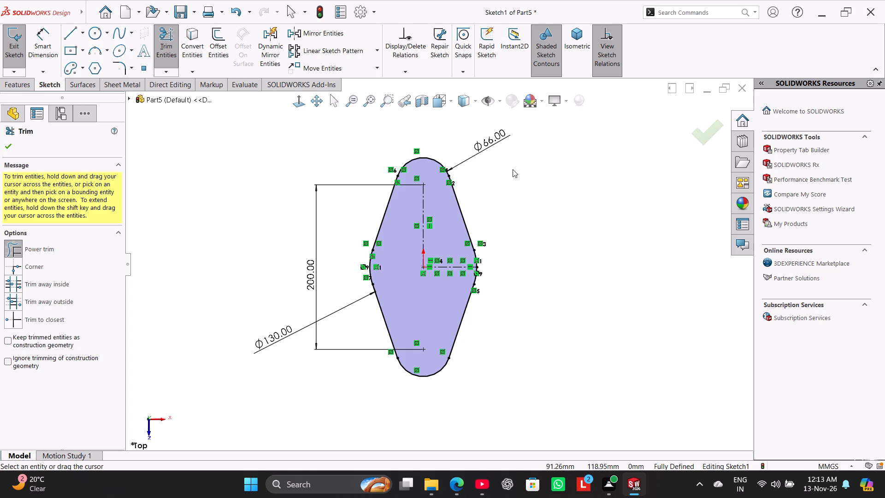
pyautogui.rightClick(519, 158)
pyautogui.click(548, 193)
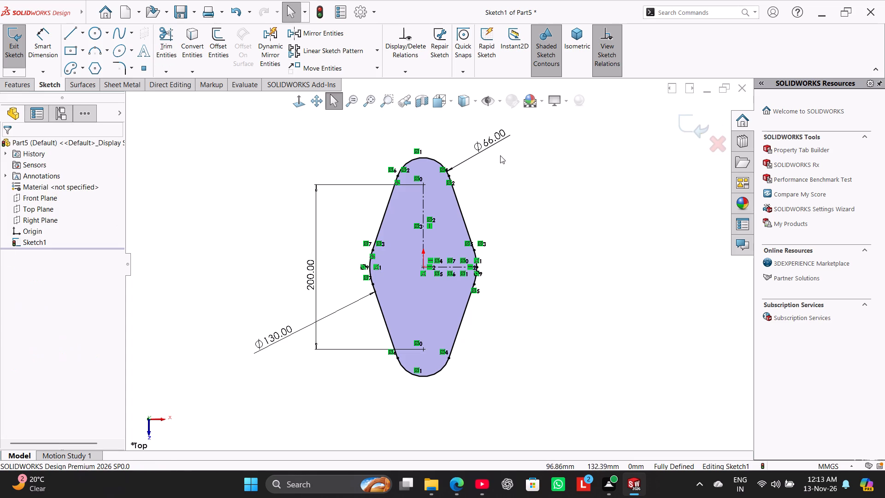
# Delete the 66 mm and 130 mm diameter dimensions from the trimmed outline.
pyautogui.rightClick(486, 142)
pyautogui.click(560, 251)
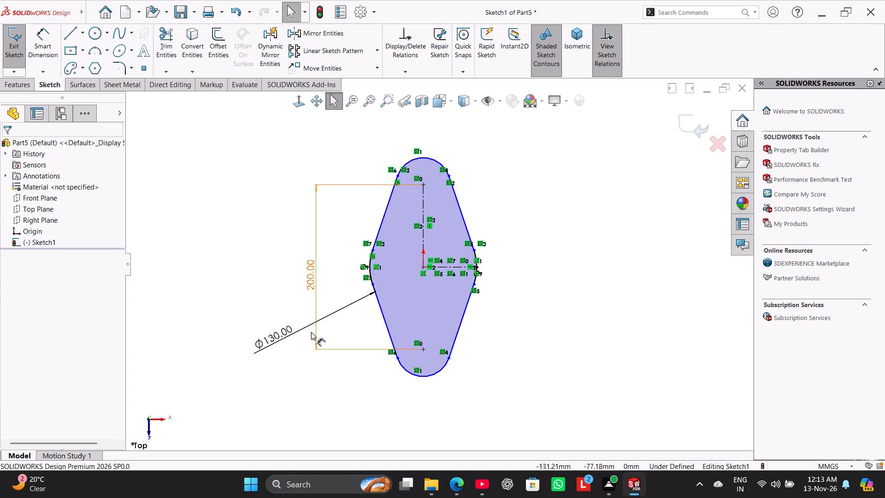
pyautogui.rightClick(272, 329)
pyautogui.click(310, 372)
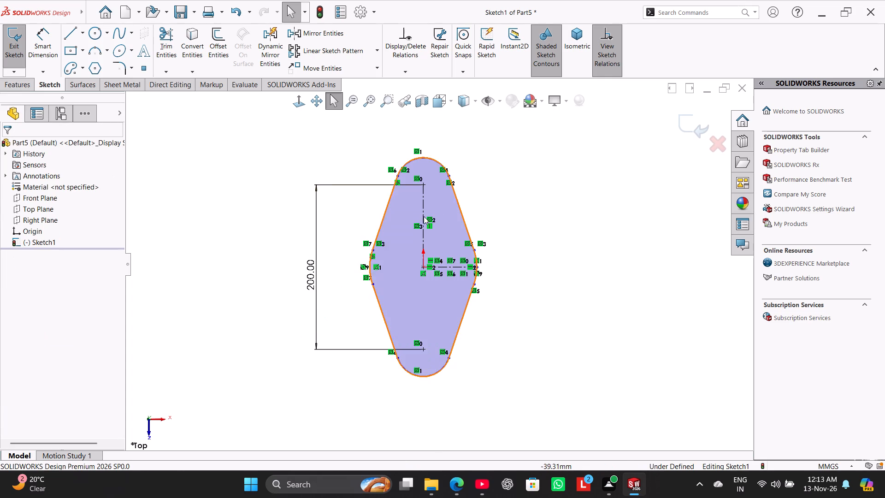
# Dimension the upper end arc with a radius of 33 mm.
pyautogui.click(33, 51)
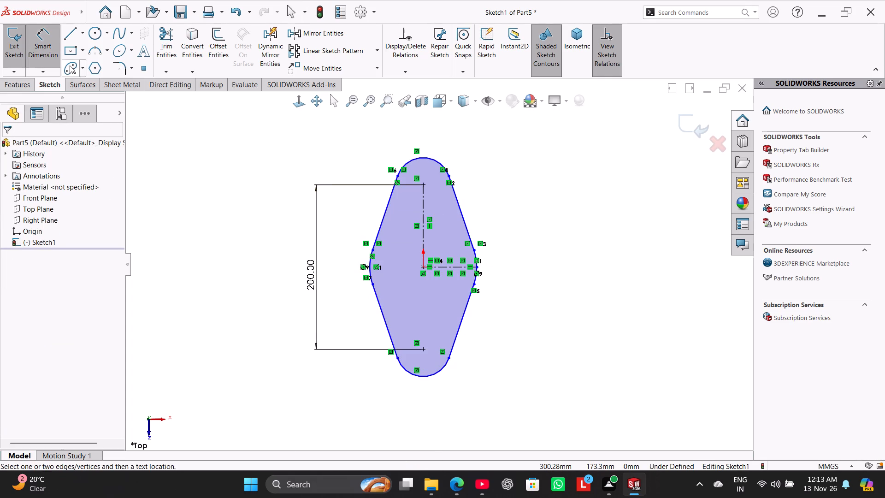
pyautogui.click(431, 160)
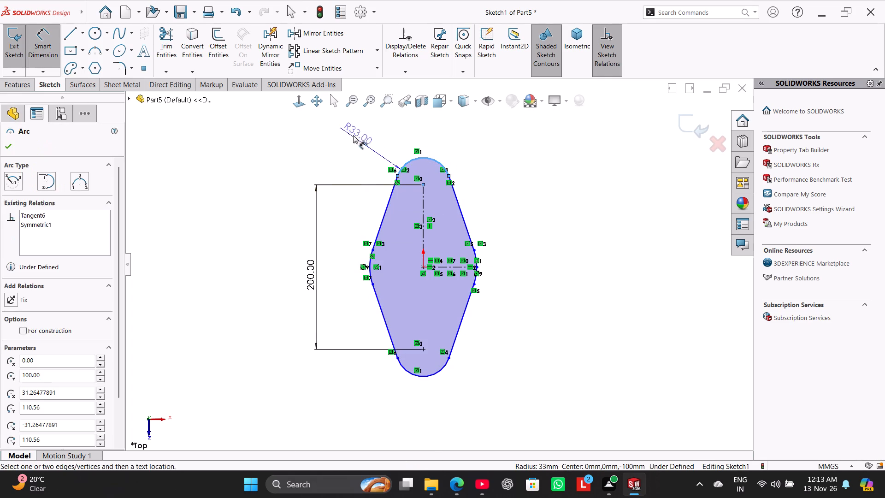
pyautogui.click(351, 132)
pyautogui.click(377, 164)
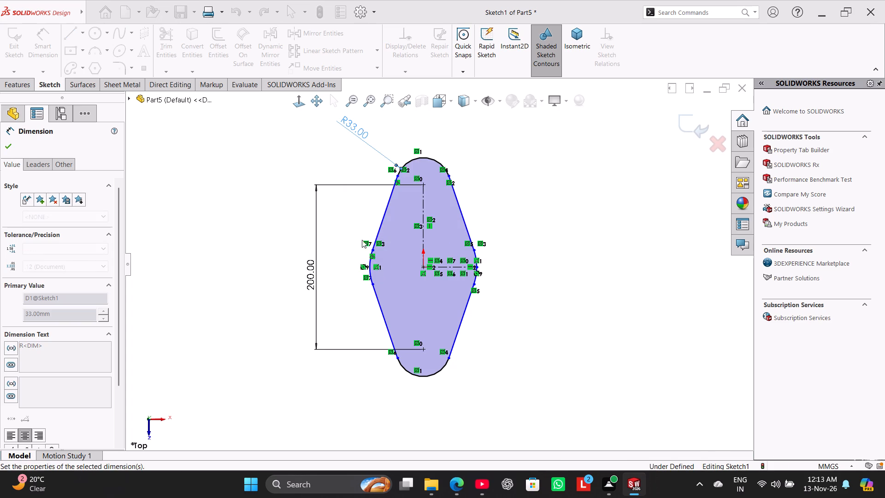
# Dimension the left side arc of the central circle with a radius of 65 mm.
pyautogui.click(369, 263)
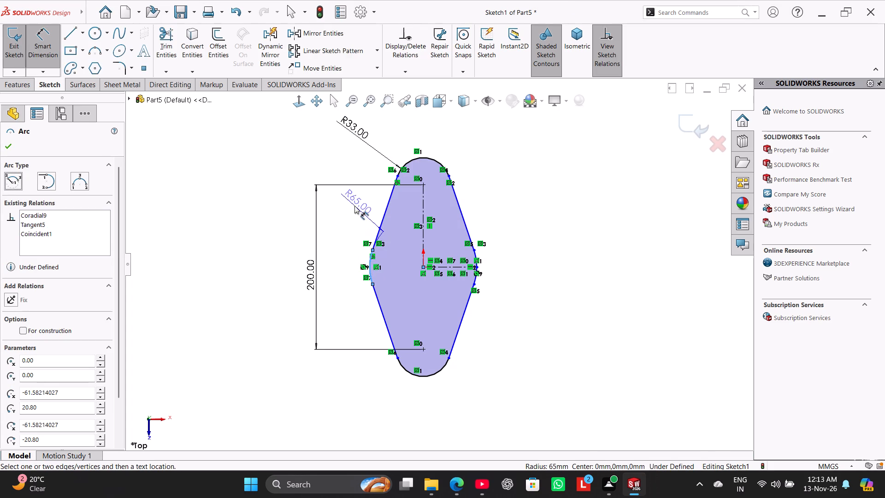
pyautogui.click(352, 207)
pyautogui.rightClick(198, 217)
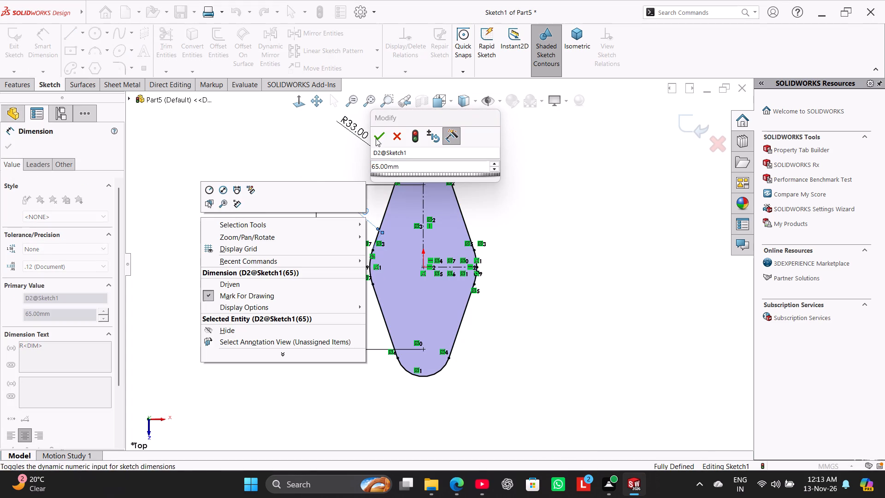
pyautogui.click(377, 138)
pyautogui.click(232, 189)
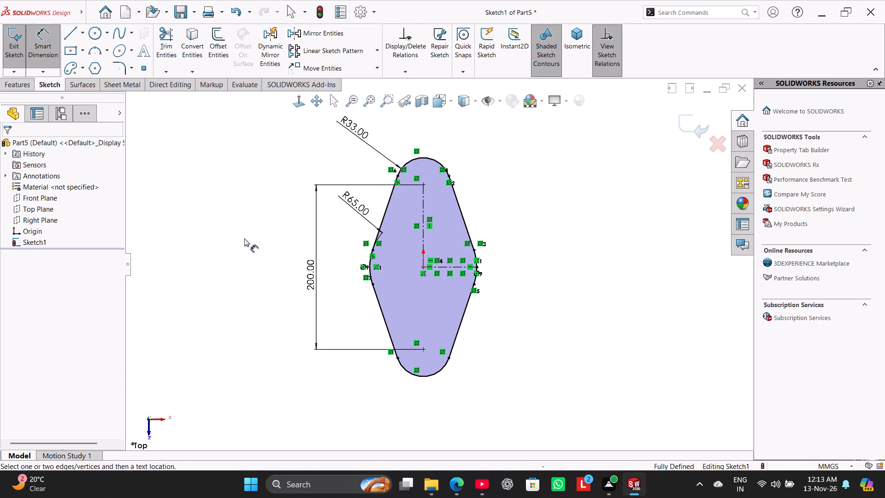
# Extrude the closed outline as a blind boss 25 mm deep from the sketch plane.
pyautogui.click(6, 89)
pyautogui.click(17, 51)
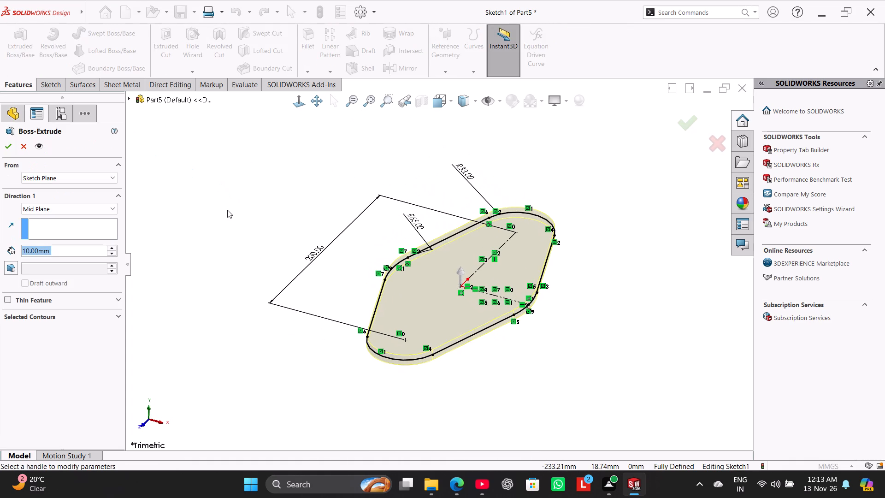
pyautogui.write('25')
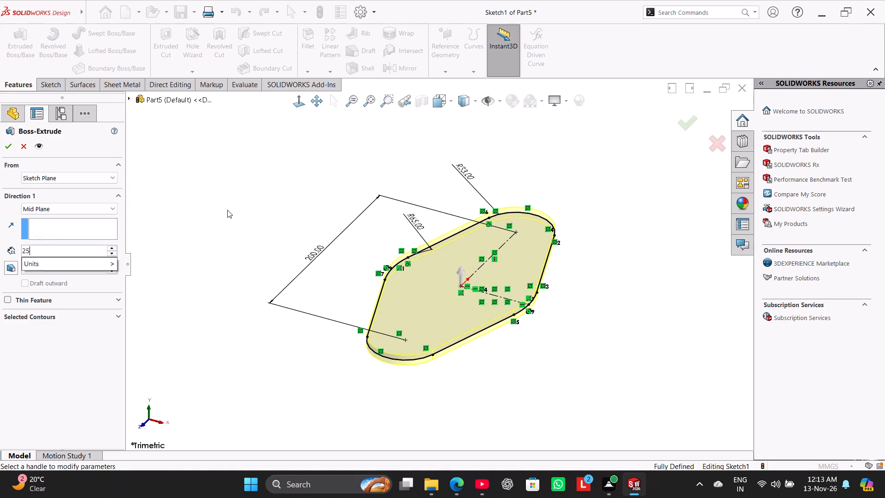
pyautogui.press('Return')
pyautogui.click(100, 205)
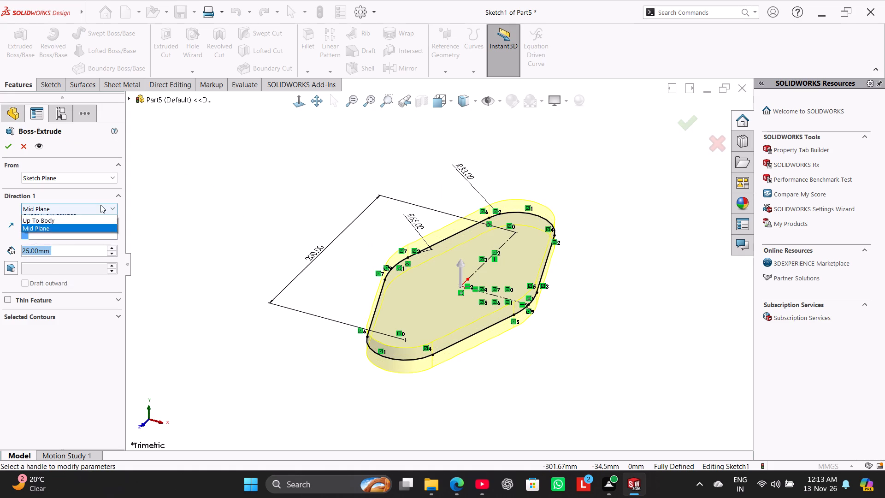
pyautogui.click(95, 216)
pyautogui.moveTo(282, 333); pyautogui.dragTo(244, 246, button='middle')
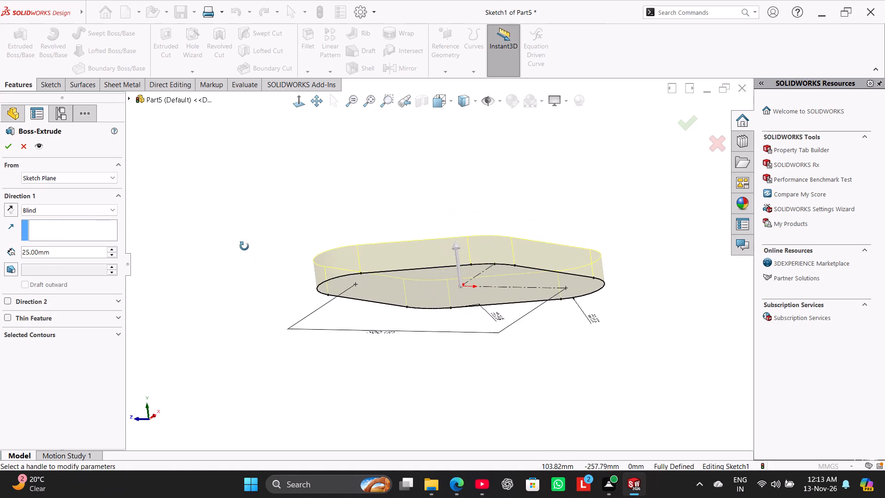
pyautogui.moveTo(244, 246); pyautogui.dragTo(244, 289, button='middle')
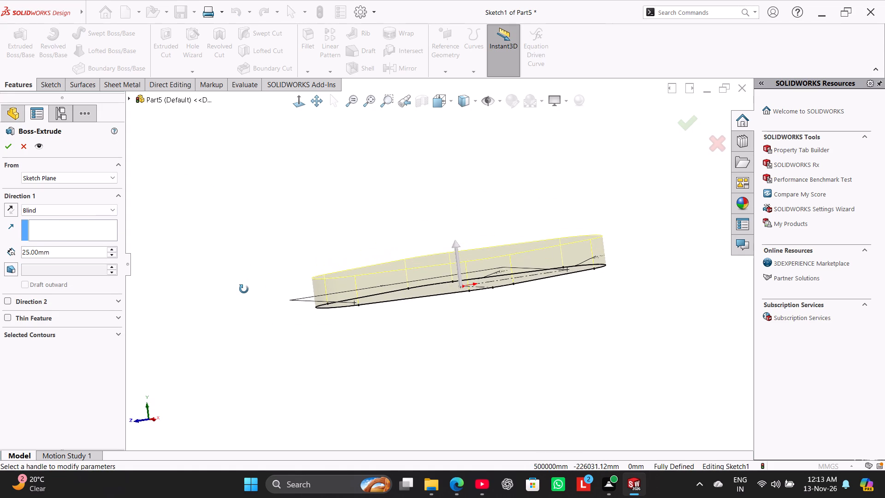
pyautogui.moveTo(244, 289); pyautogui.dragTo(243, 284, button='middle')
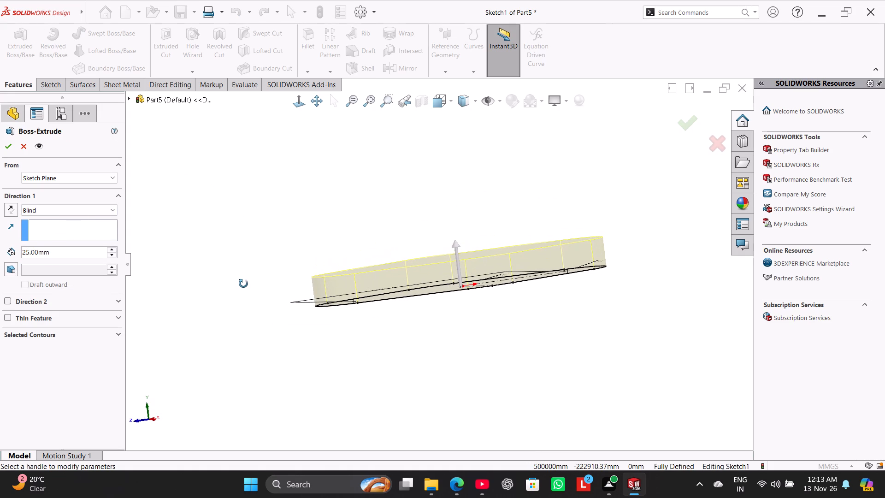
pyautogui.moveTo(243, 284); pyautogui.dragTo(251, 302, button='middle')
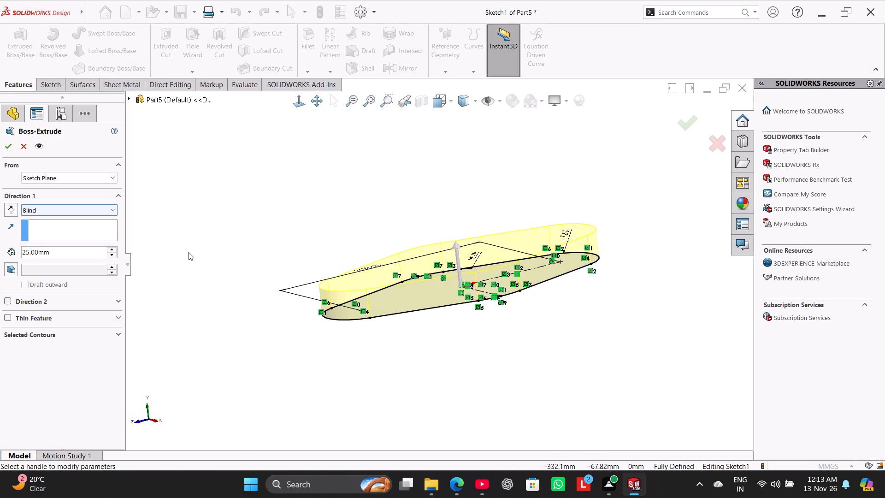
pyautogui.moveTo(193, 258); pyautogui.dragTo(175, 259, button='middle')
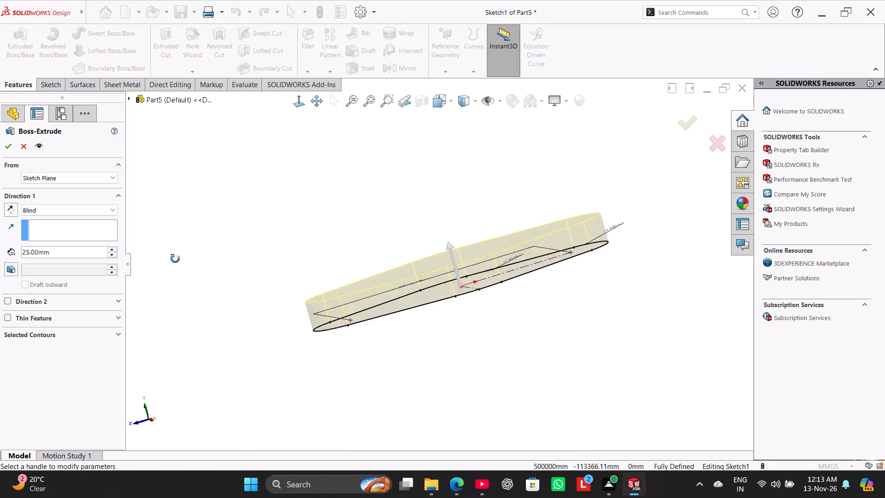
pyautogui.moveTo(175, 259); pyautogui.dragTo(187, 228, button='middle')
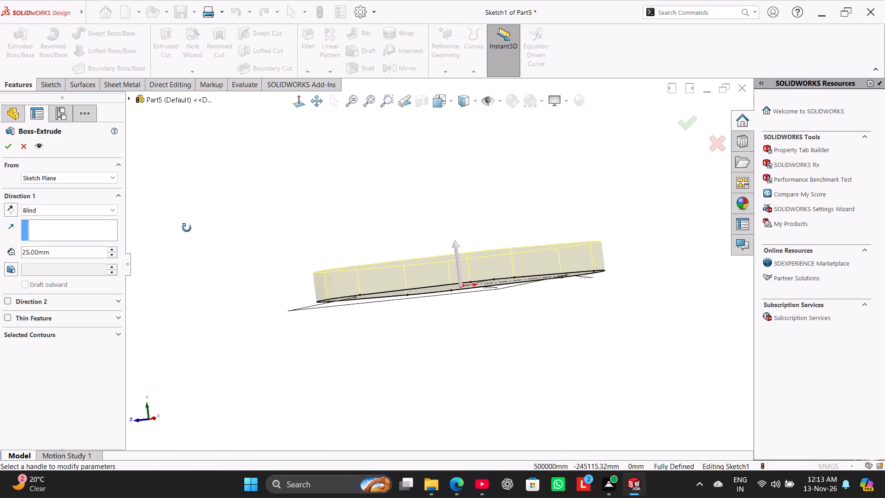
pyautogui.moveTo(187, 228); pyautogui.dragTo(183, 234, button='middle')
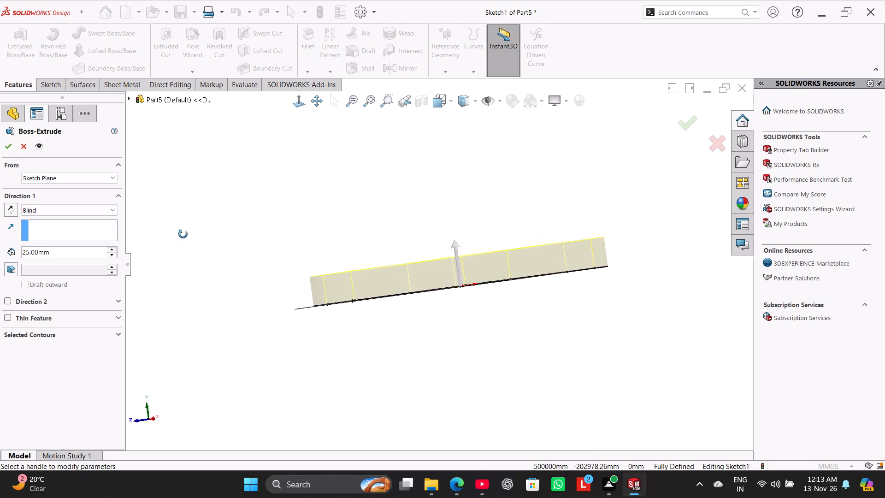
pyautogui.moveTo(183, 234); pyautogui.dragTo(189, 249, button='middle')
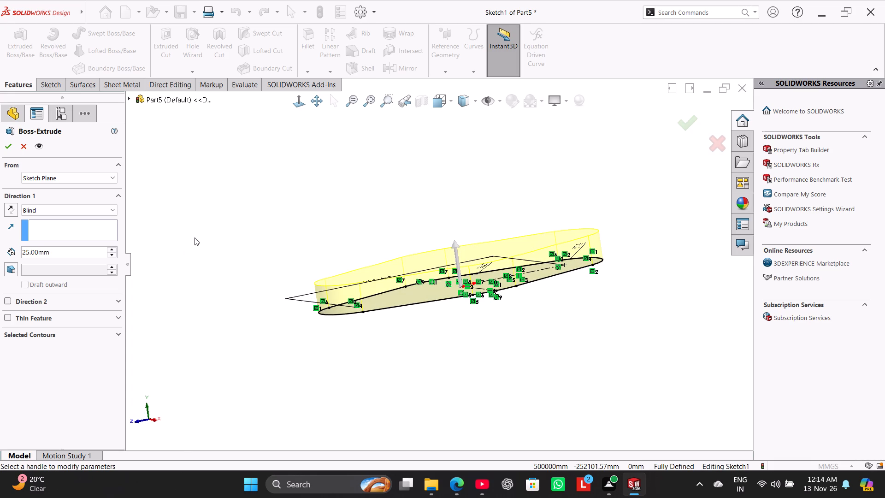
pyautogui.click(7, 146)
pyautogui.click(246, 187)
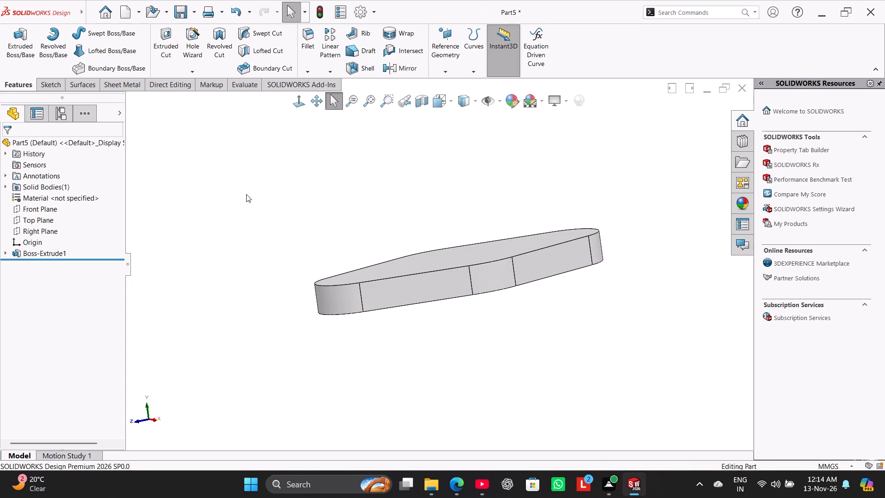
# On the Top Plane, sketch two concentric circles centred on the origin, with radii of about 38 mm and 24 mm.
pyautogui.moveTo(235, 265); pyautogui.dragTo(225, 282, button='middle')
pyautogui.moveTo(215, 305); pyautogui.dragTo(355, 204, button='right')
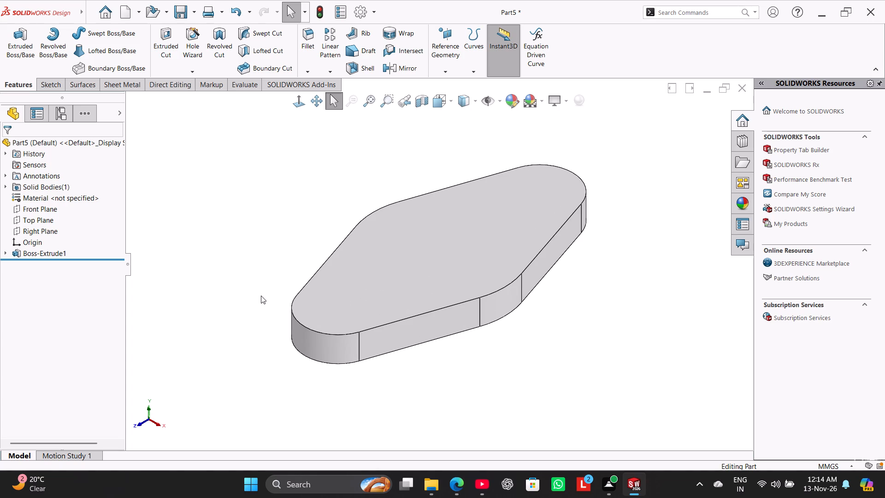
pyautogui.click(50, 222)
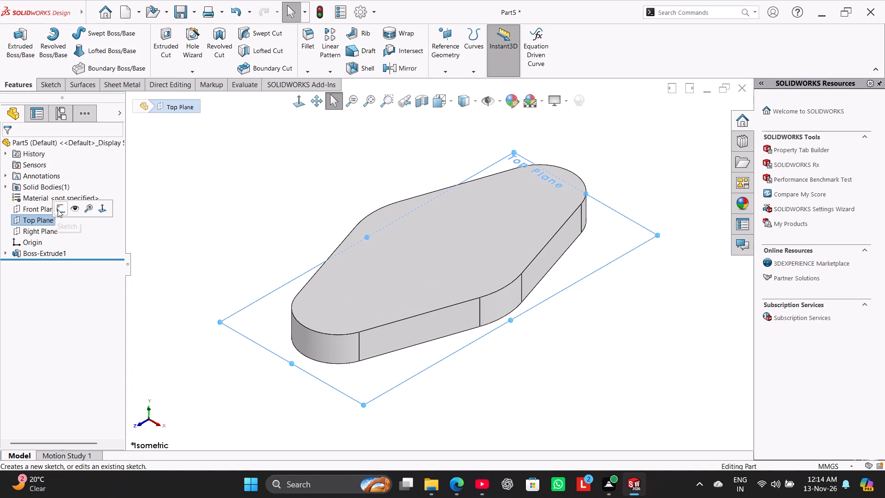
pyautogui.click(58, 209)
pyautogui.click(212, 210)
pyautogui.click(91, 33)
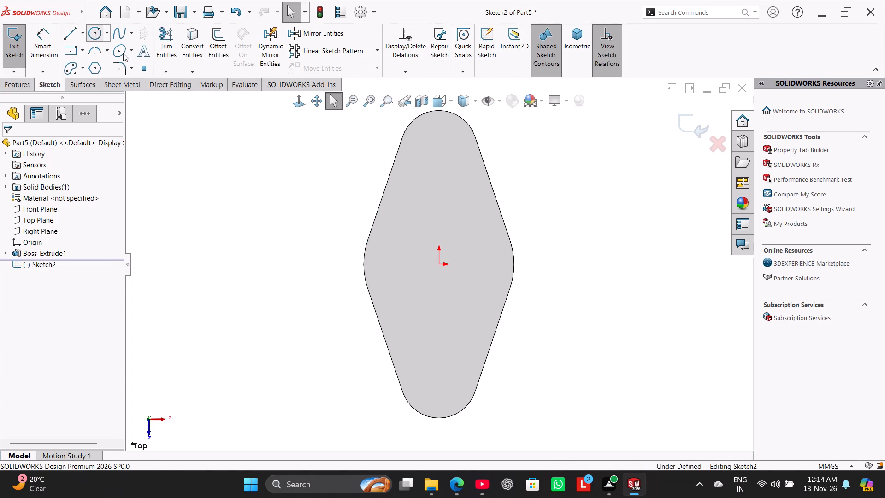
pyautogui.click(440, 262)
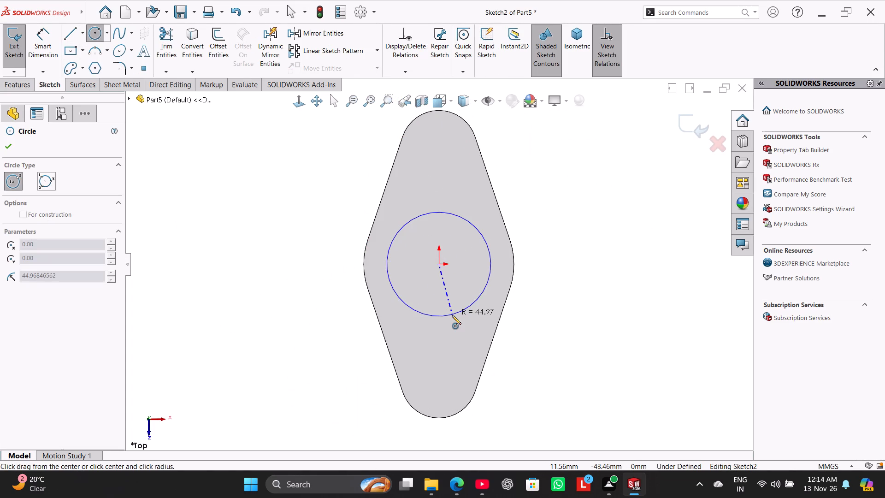
pyautogui.click(452, 306)
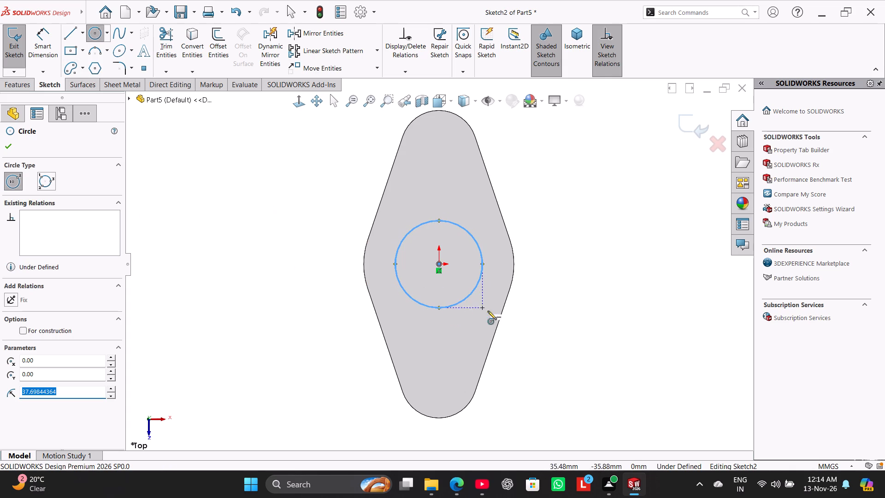
pyautogui.click(438, 262)
pyautogui.click(453, 288)
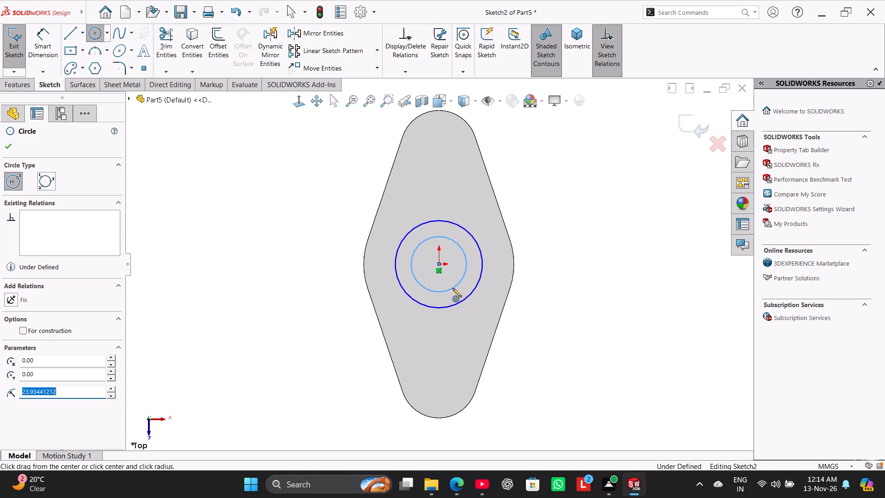
# Dimension the outer circle with a diameter of 90 mm and the inner circle with a diameter of 50 mm.
pyautogui.click(41, 41)
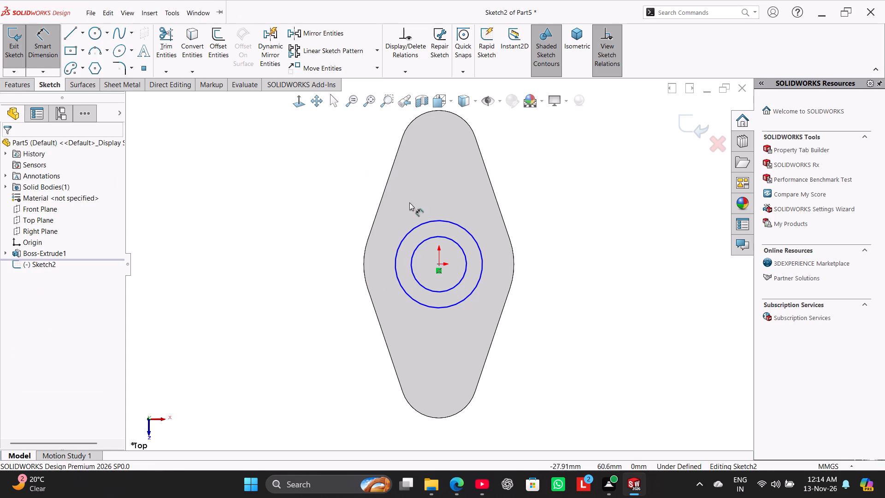
pyautogui.click(416, 227)
pyautogui.click(300, 172)
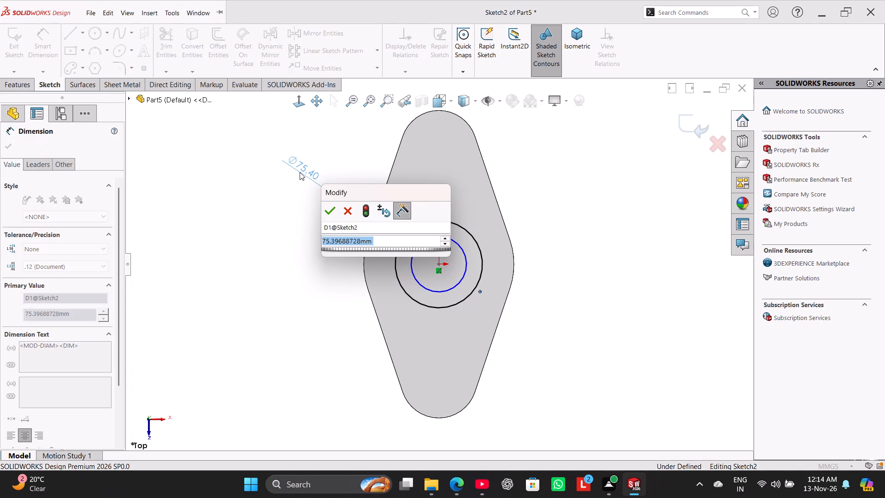
pyautogui.write('90')
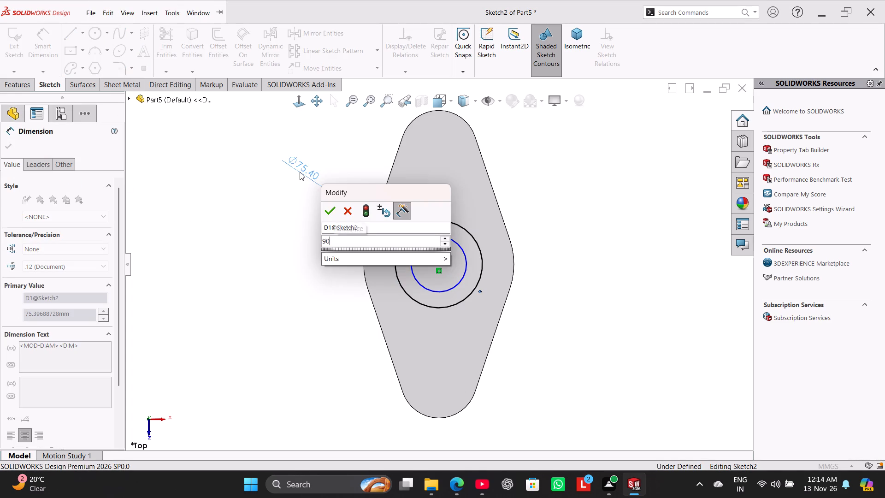
pyautogui.press('Return')
pyautogui.click(458, 242)
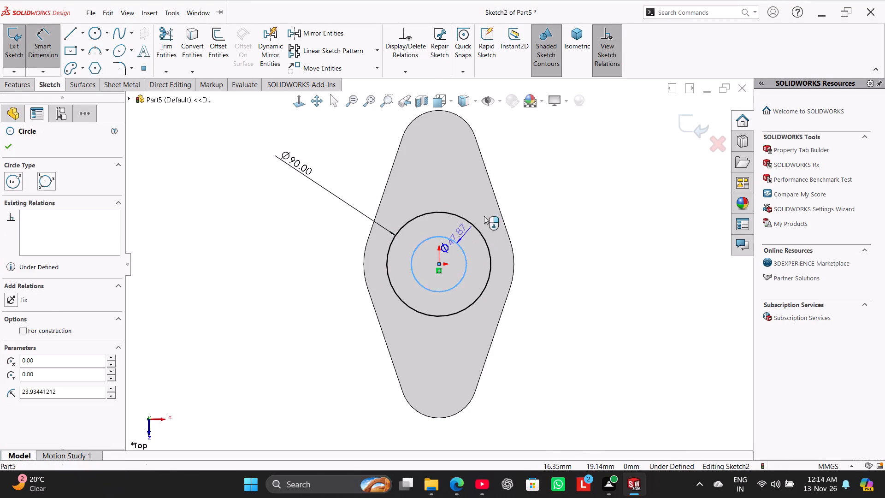
pyautogui.click(530, 177)
pyautogui.write('50')
pyautogui.press('Return')
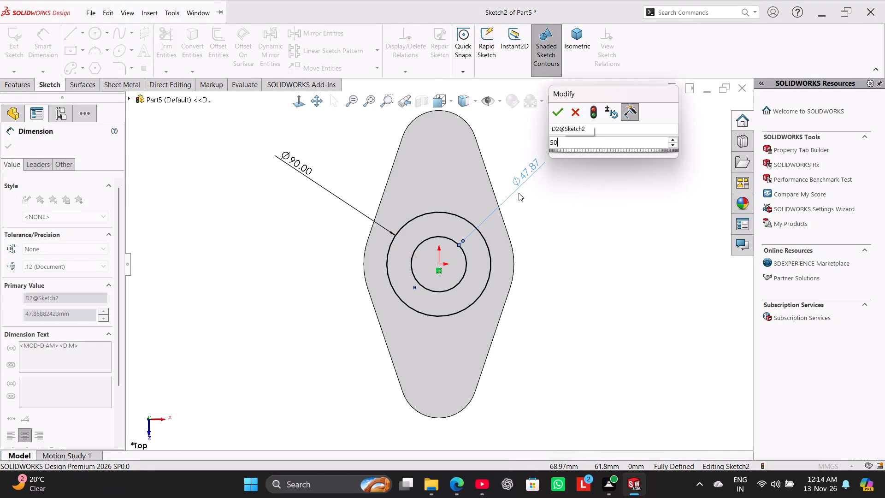
# Extrude the ring between the two circles as a blind boss 250 mm deep, merged with the plate.
pyautogui.click(21, 83)
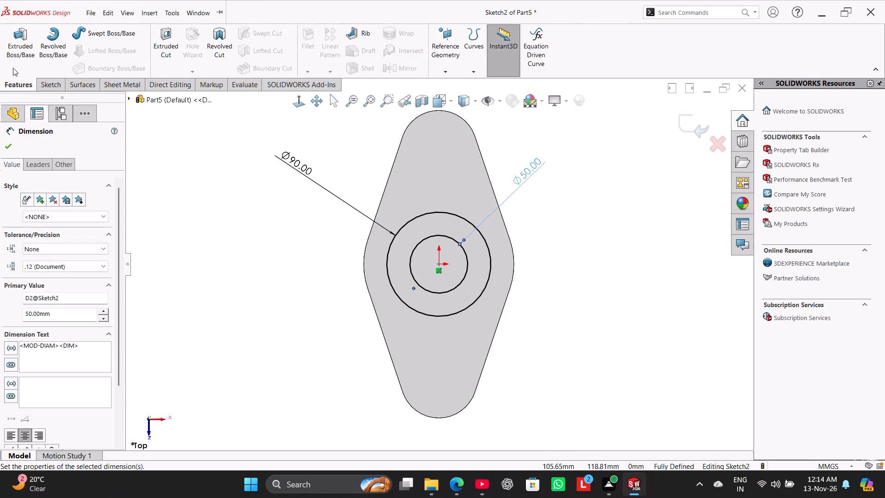
pyautogui.click(21, 46)
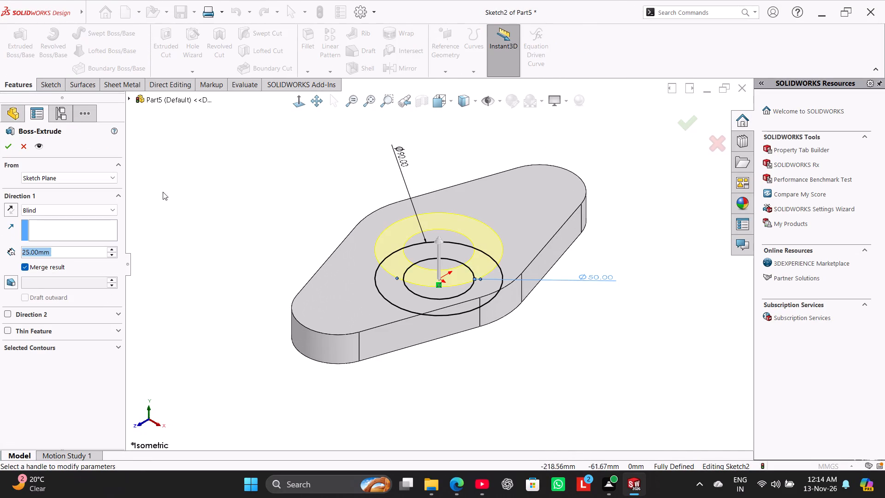
pyautogui.moveTo(189, 255); pyautogui.dragTo(188, 227, button='middle')
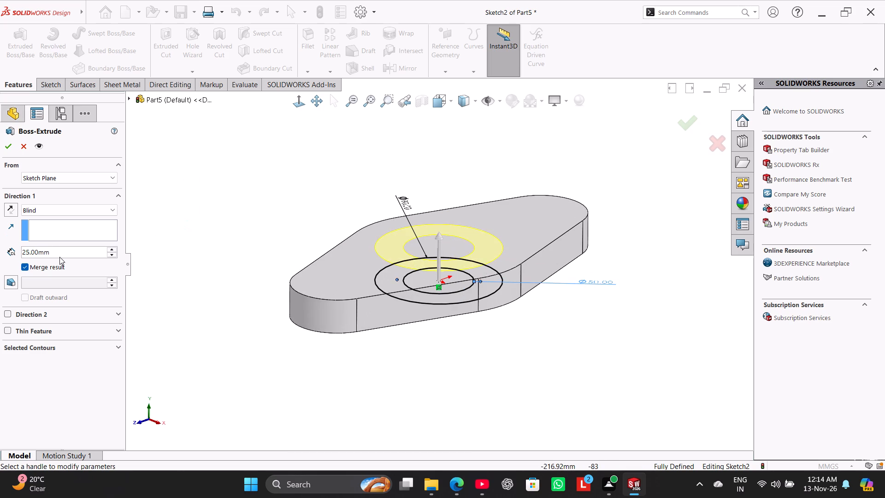
pyautogui.doubleClick(59, 256)
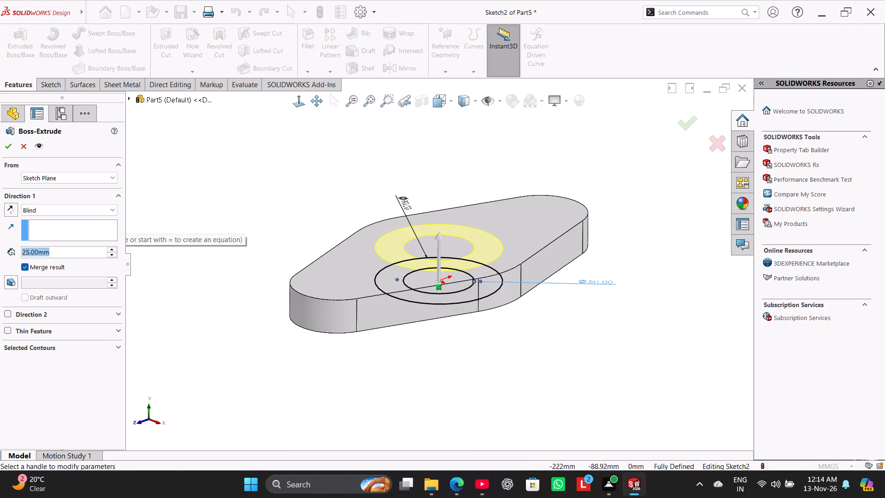
pyautogui.write('250')
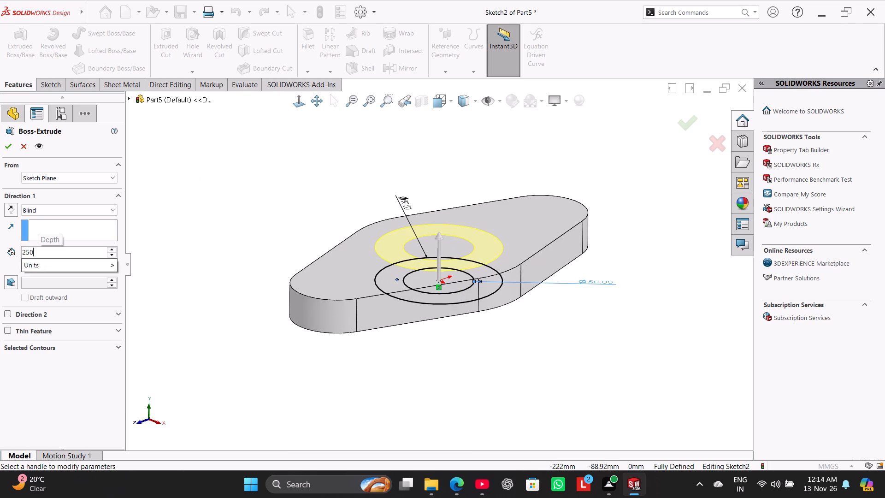
pyautogui.press('Return')
pyautogui.click(12, 145)
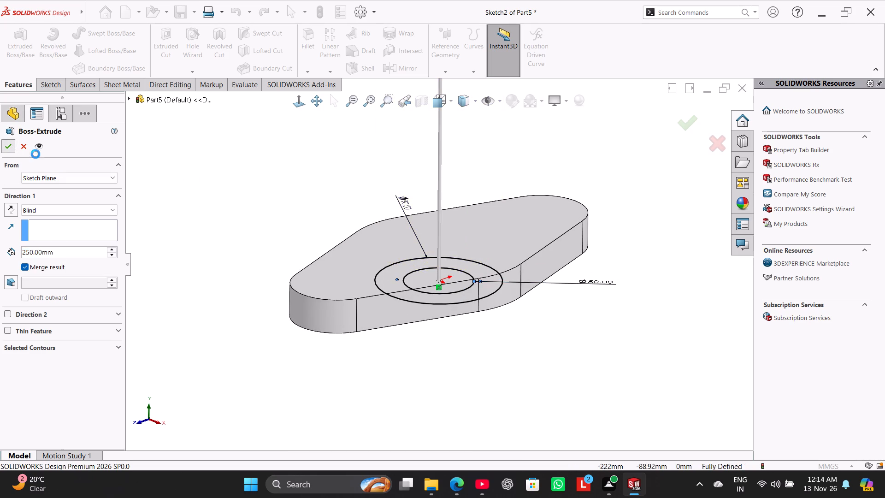
pyautogui.click(209, 169)
# Cut the inner 50 mm circle of the tube's sketch Through All from the sketch plane, opening the bore through the plate.
pyautogui.scroll(6, 246, 199)
pyautogui.moveTo(263, 270); pyautogui.dragTo(368, 211, button='right')
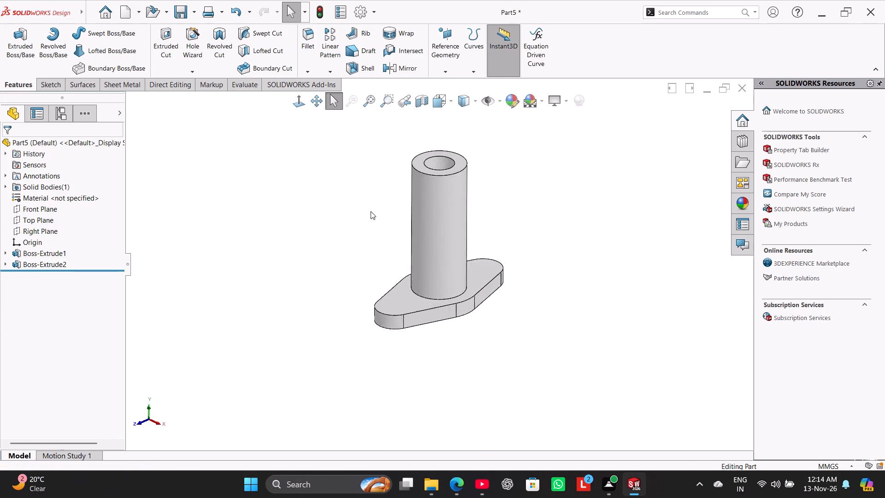
pyautogui.moveTo(281, 298); pyautogui.dragTo(249, 237, button='middle')
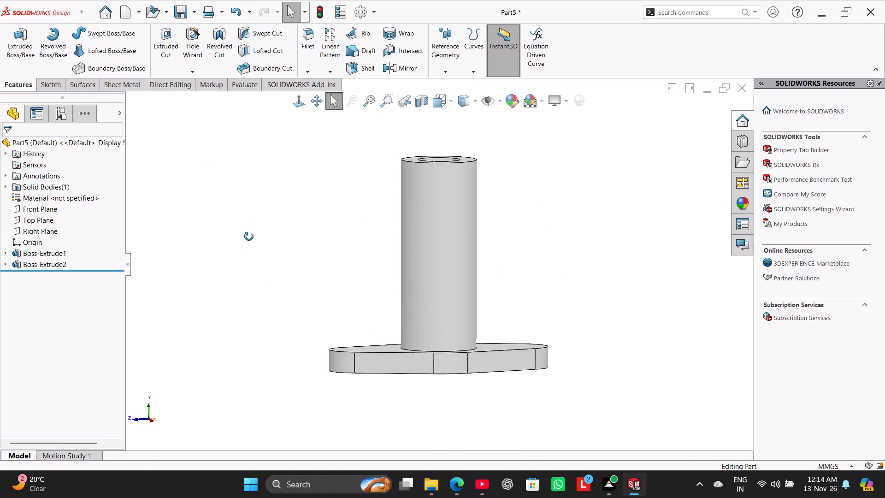
pyautogui.moveTo(249, 237); pyautogui.dragTo(253, 169, button='middle')
pyautogui.scroll(1, 265, 313)
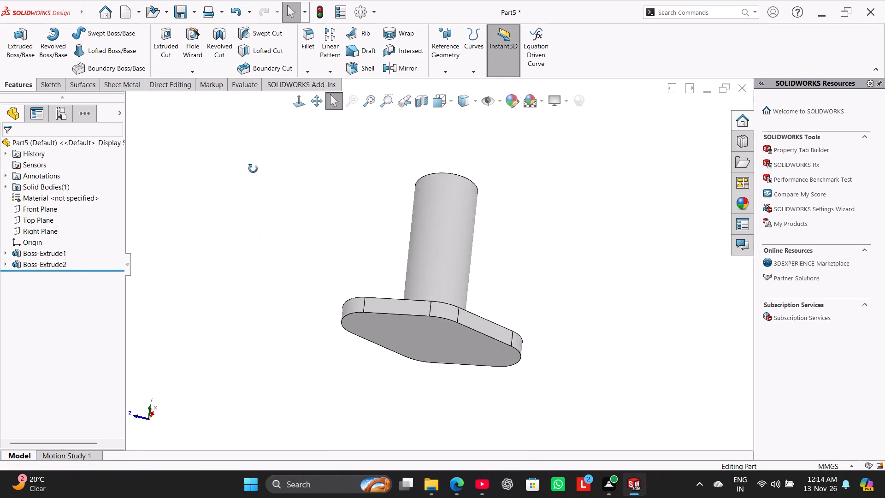
pyautogui.moveTo(253, 169); pyautogui.dragTo(255, 281, button='middle')
pyautogui.click(7, 253)
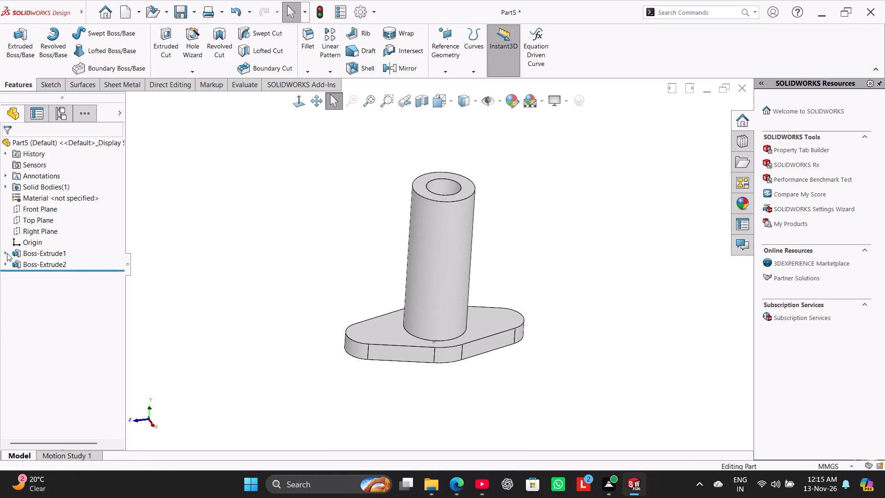
pyautogui.click(4, 251)
pyautogui.click(4, 270)
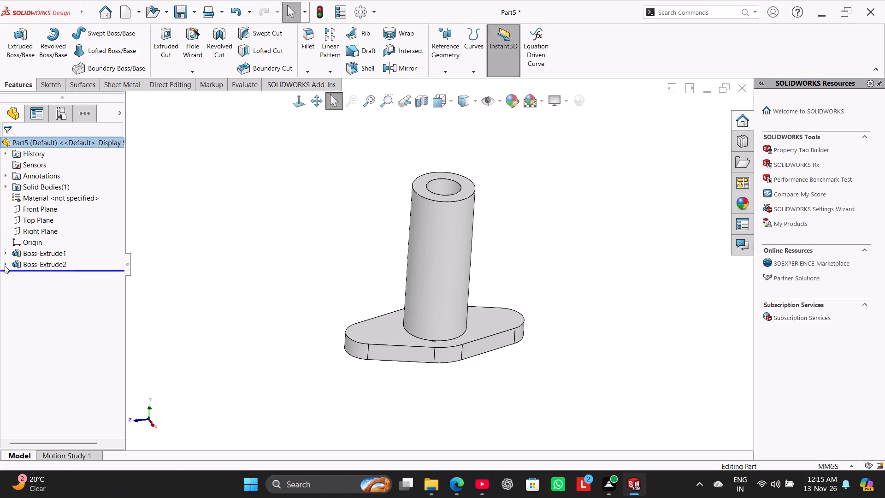
pyautogui.click(5, 266)
pyautogui.click(24, 277)
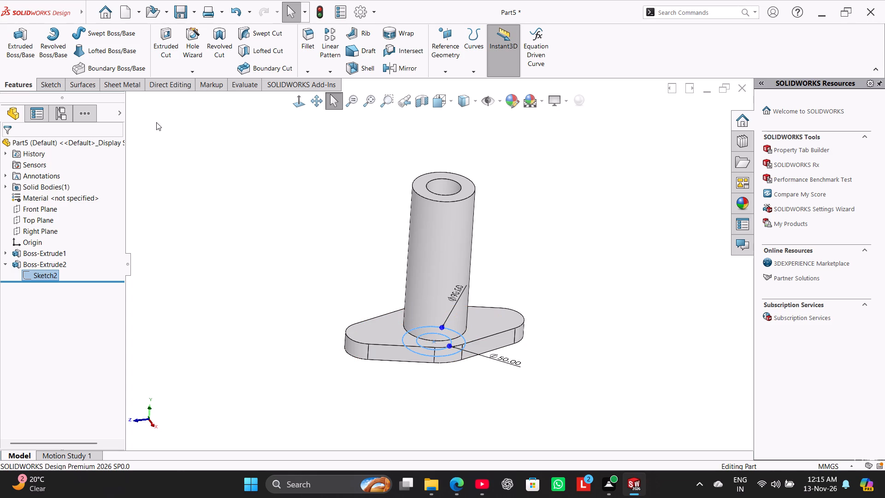
pyautogui.click(172, 48)
pyautogui.click(54, 325)
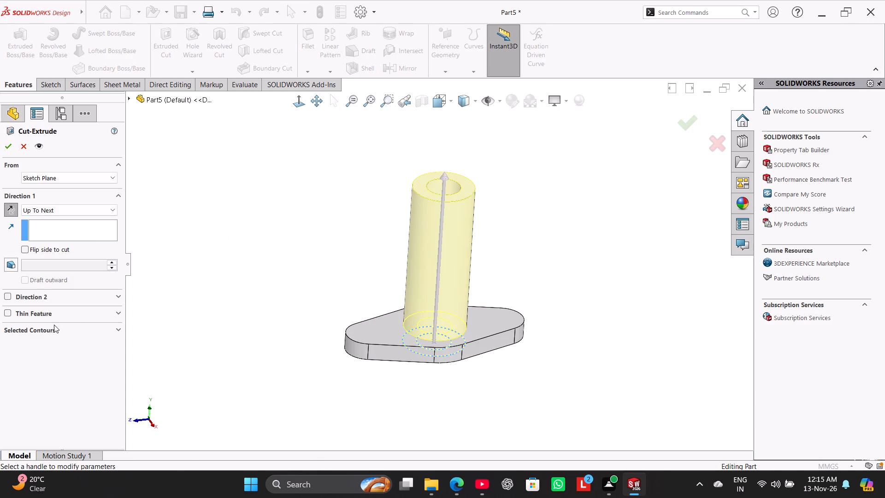
pyautogui.click(65, 330)
pyautogui.rightClick(72, 345)
pyautogui.click(90, 350)
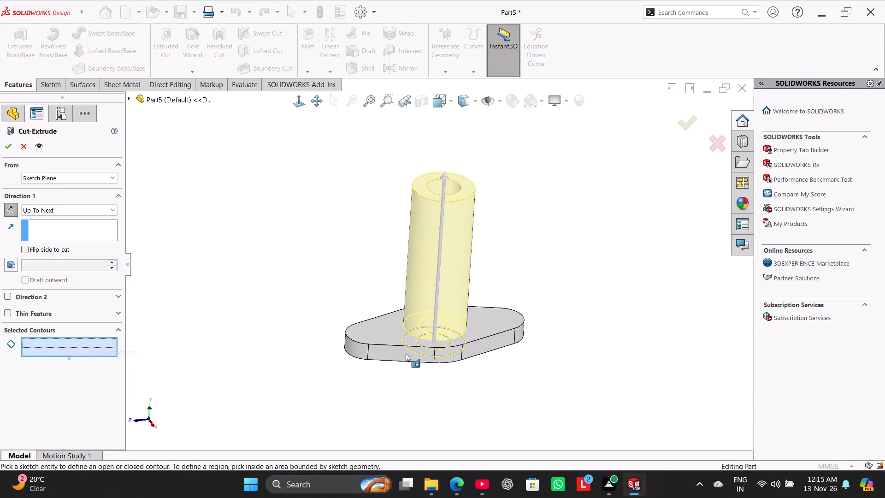
pyautogui.click(445, 347)
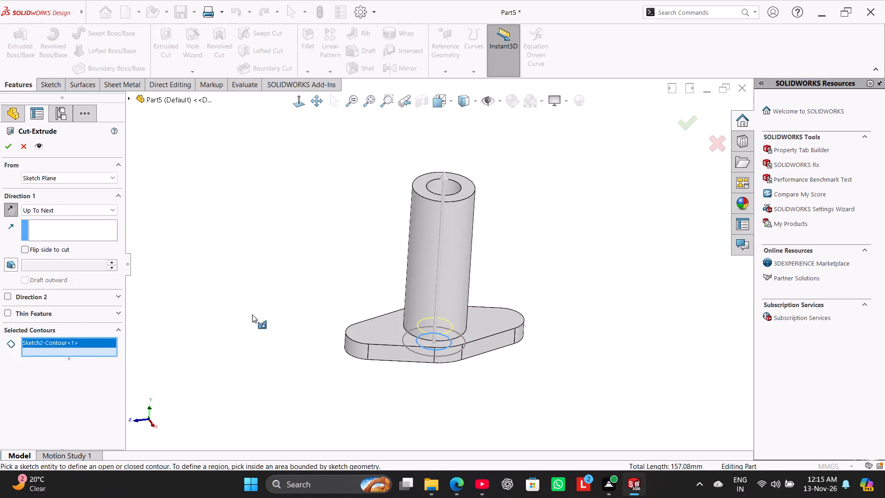
pyautogui.click(38, 208)
pyautogui.click(42, 231)
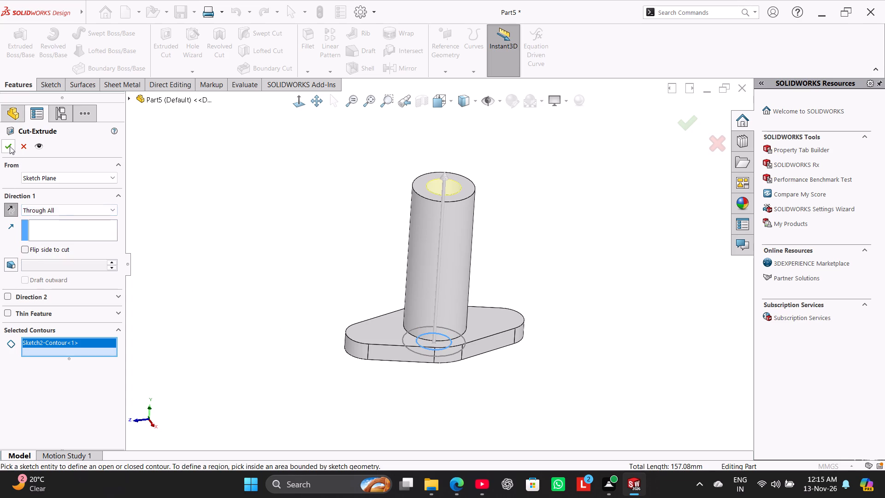
pyautogui.click(10, 146)
pyautogui.click(225, 208)
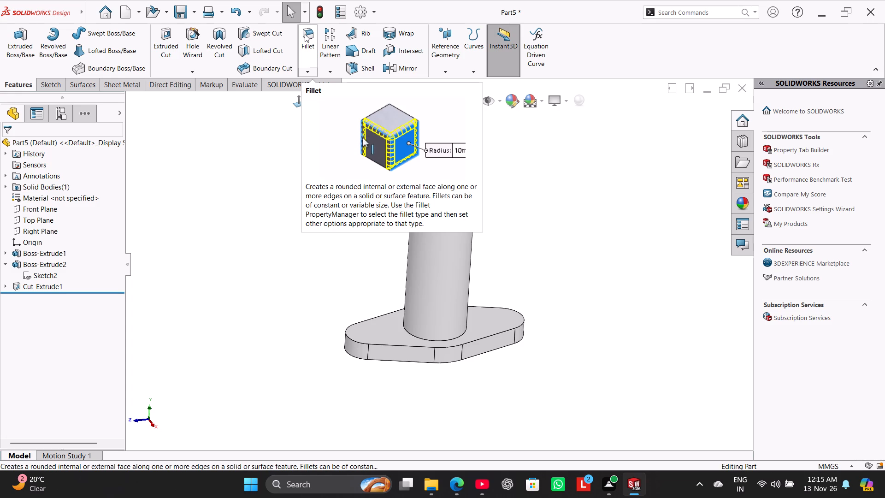
# Chamfer the bore's cylindrical face at both ends with a distance of 5 mm and an angle of 45 degrees.
pyautogui.click(316, 73)
pyautogui.click(317, 92)
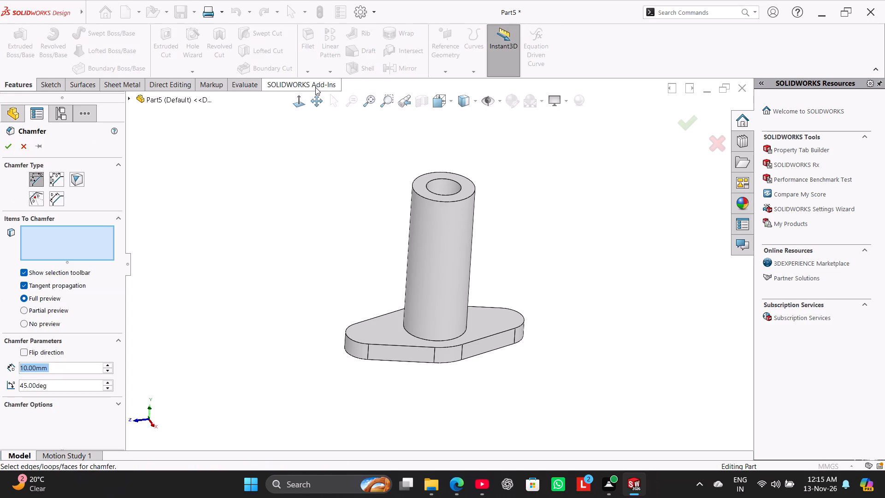
pyautogui.press('5')
pyautogui.press('Return')
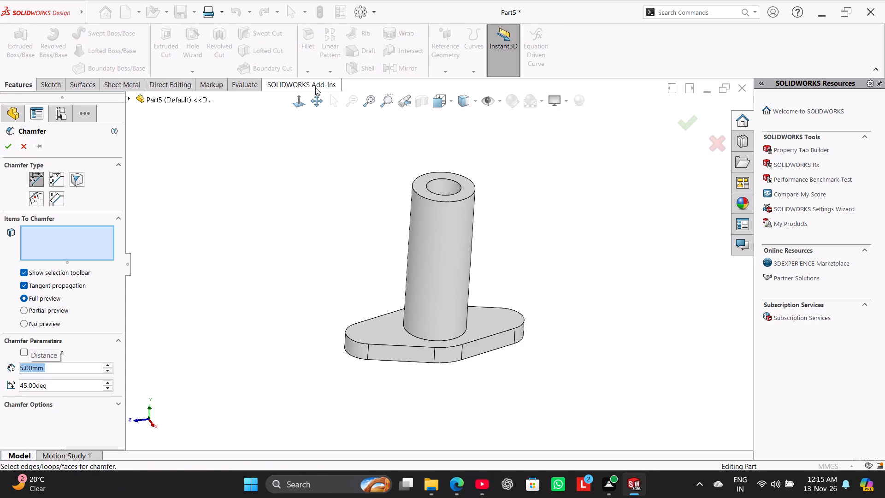
pyautogui.click(453, 184)
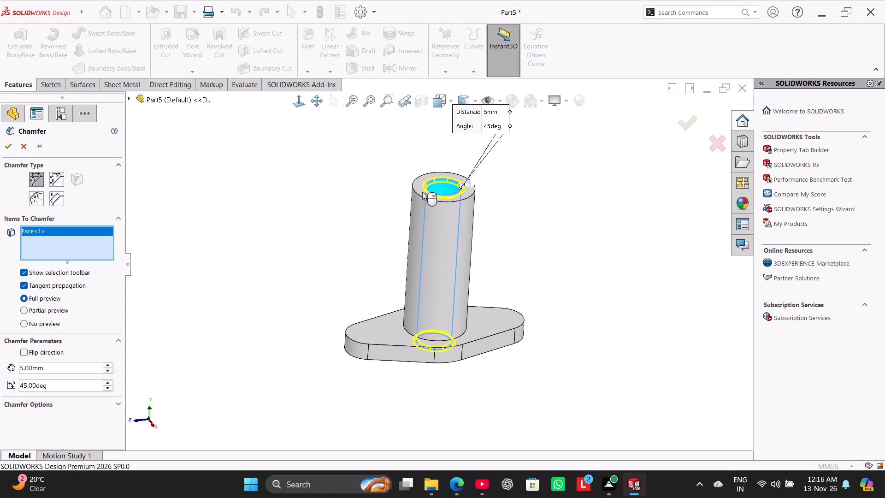
pyautogui.moveTo(204, 294); pyautogui.dragTo(206, 194, button='middle')
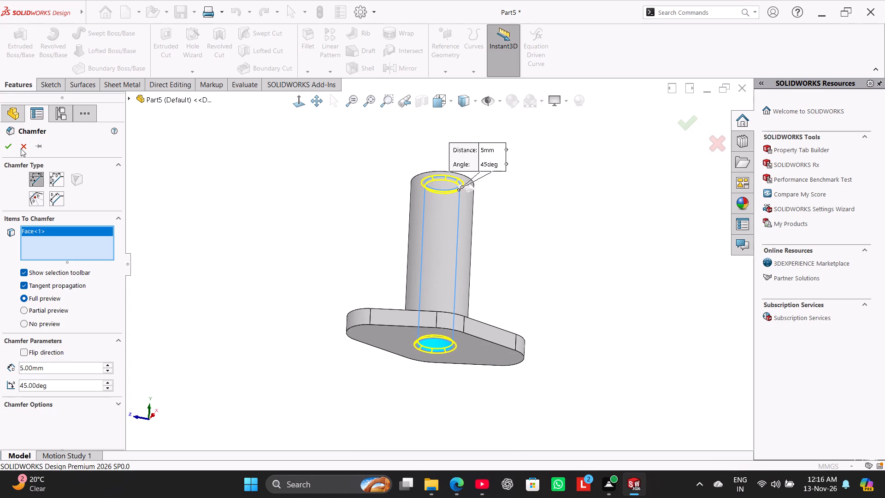
pyautogui.click(7, 147)
# Start a Hole Wizard hole and set its type to Counterbored.
pyautogui.moveTo(230, 246); pyautogui.dragTo(222, 339, button='middle')
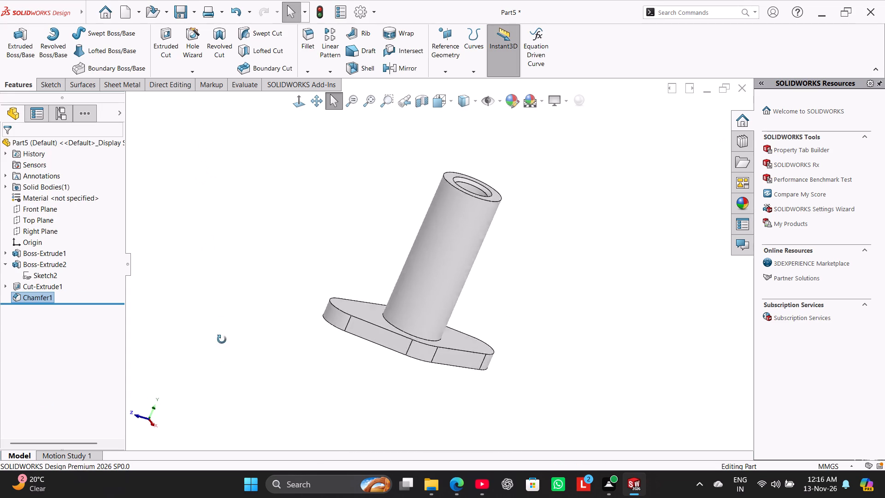
pyautogui.moveTo(222, 339); pyautogui.dragTo(227, 353, button='middle')
pyautogui.moveTo(249, 308); pyautogui.dragTo(354, 204, button='right')
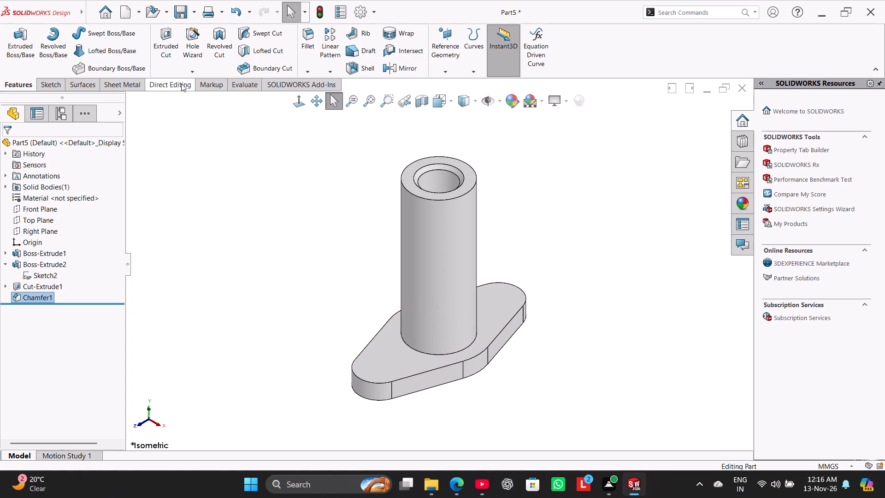
pyautogui.click(190, 74)
pyautogui.click(193, 45)
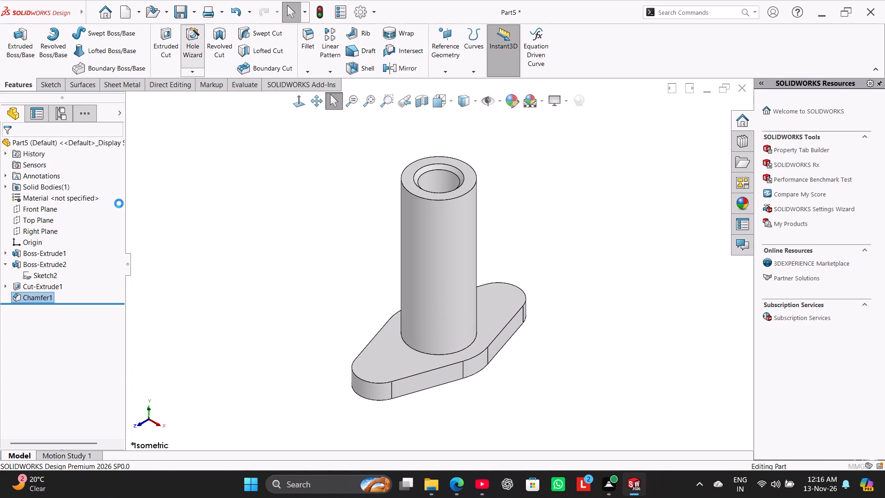
pyautogui.click(80, 272)
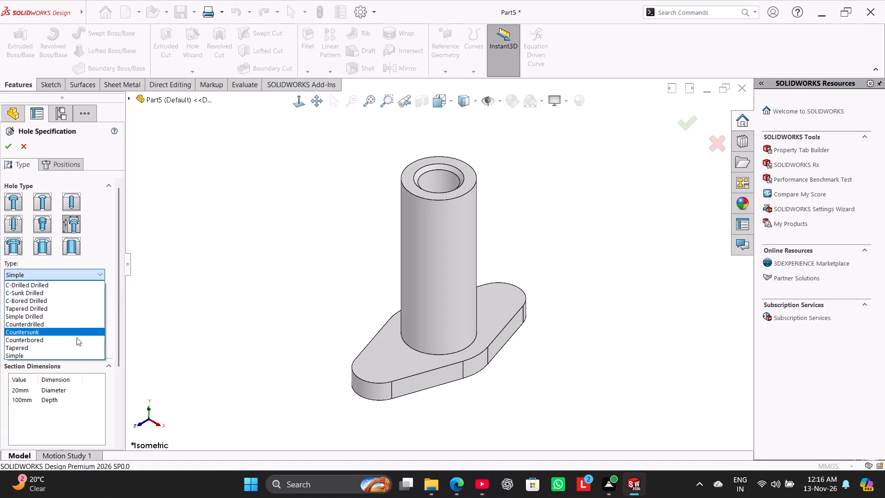
pyautogui.click(77, 338)
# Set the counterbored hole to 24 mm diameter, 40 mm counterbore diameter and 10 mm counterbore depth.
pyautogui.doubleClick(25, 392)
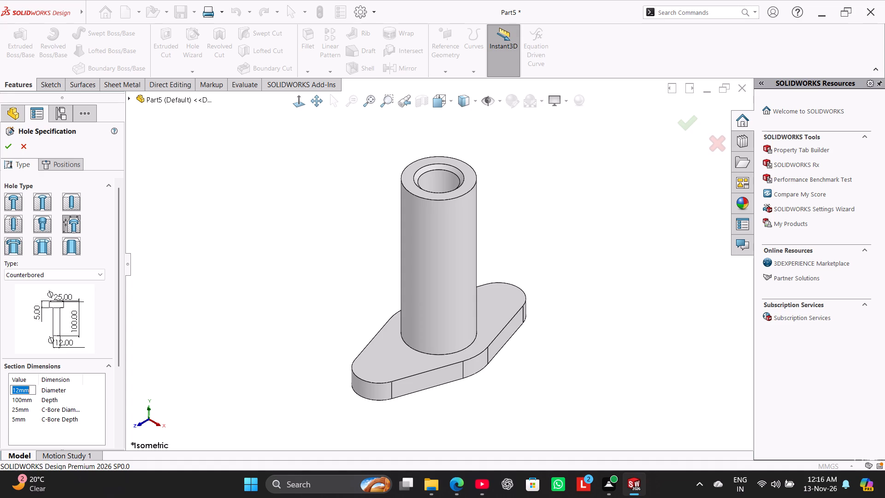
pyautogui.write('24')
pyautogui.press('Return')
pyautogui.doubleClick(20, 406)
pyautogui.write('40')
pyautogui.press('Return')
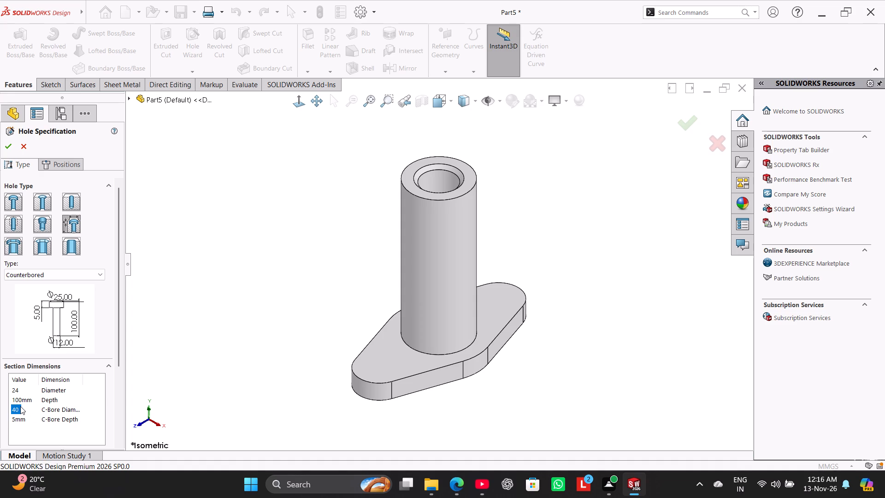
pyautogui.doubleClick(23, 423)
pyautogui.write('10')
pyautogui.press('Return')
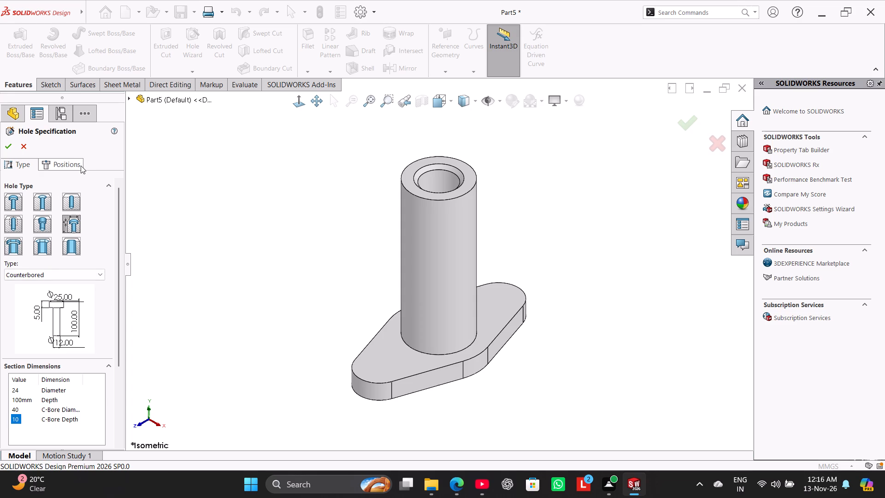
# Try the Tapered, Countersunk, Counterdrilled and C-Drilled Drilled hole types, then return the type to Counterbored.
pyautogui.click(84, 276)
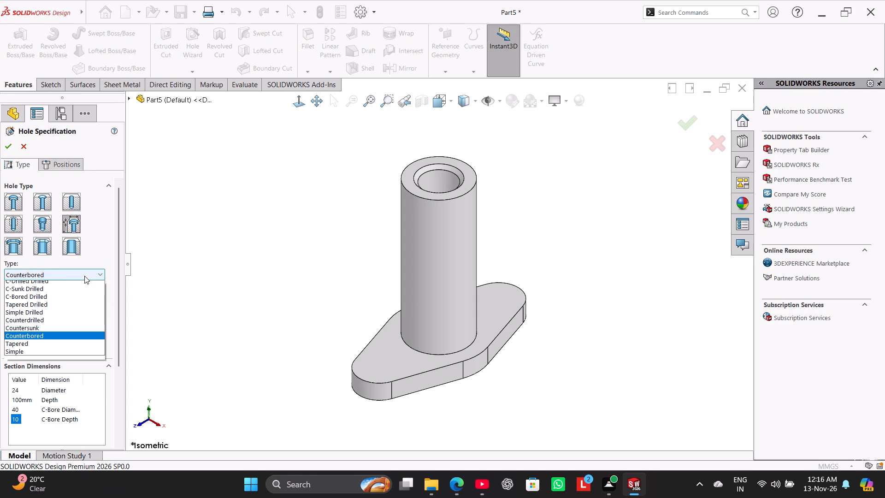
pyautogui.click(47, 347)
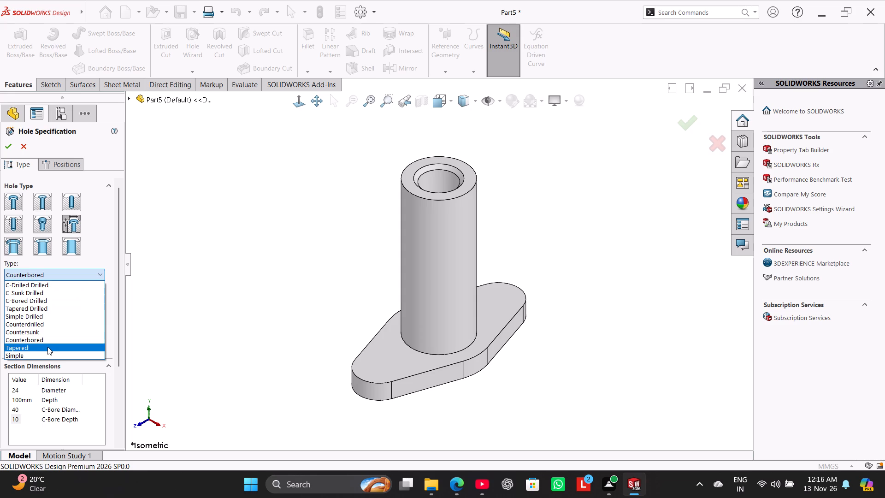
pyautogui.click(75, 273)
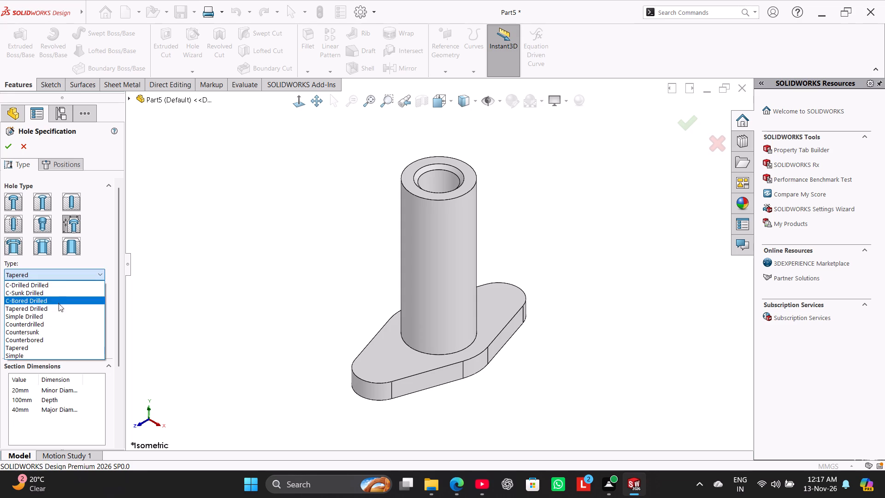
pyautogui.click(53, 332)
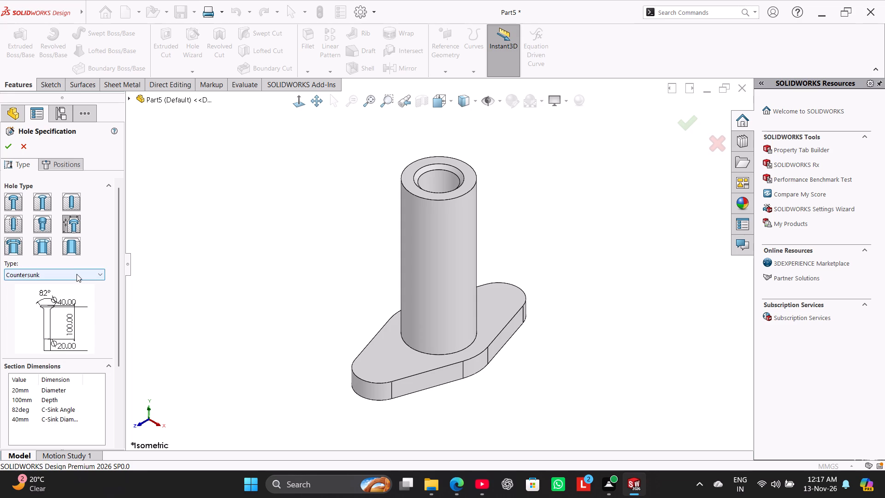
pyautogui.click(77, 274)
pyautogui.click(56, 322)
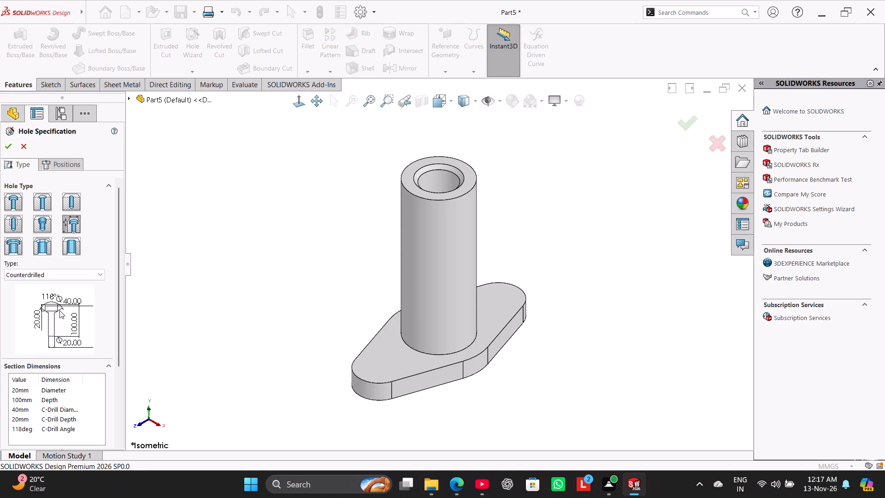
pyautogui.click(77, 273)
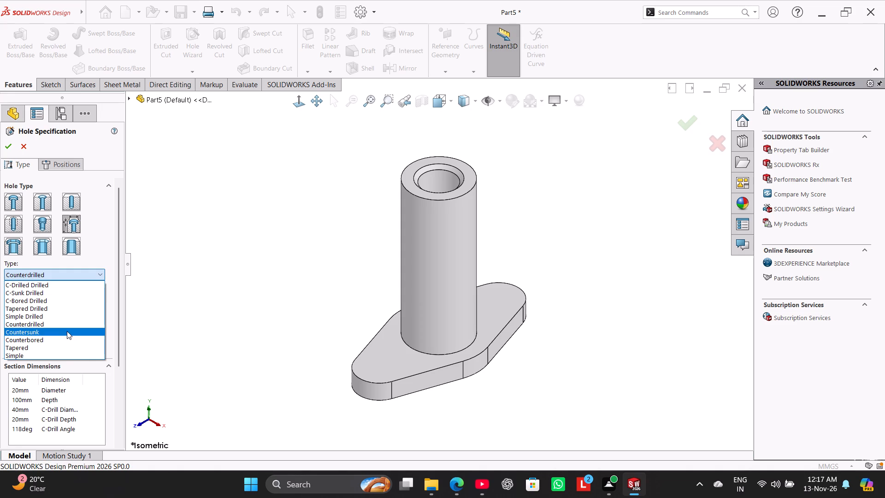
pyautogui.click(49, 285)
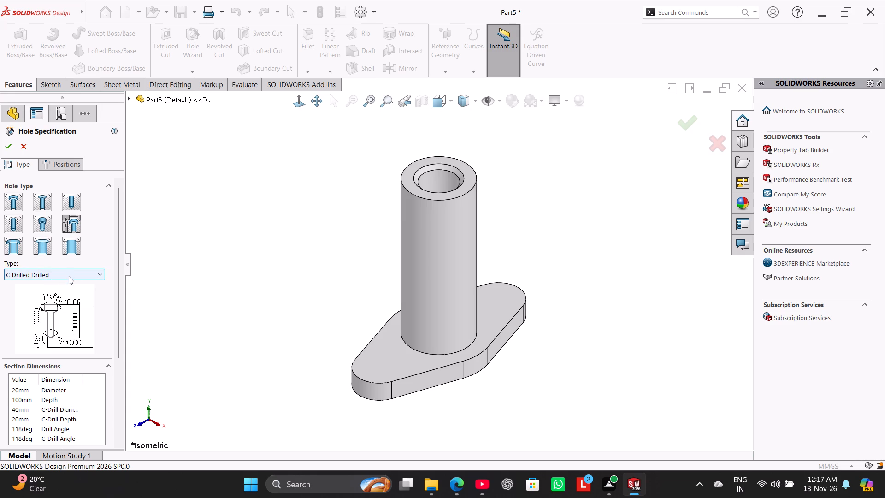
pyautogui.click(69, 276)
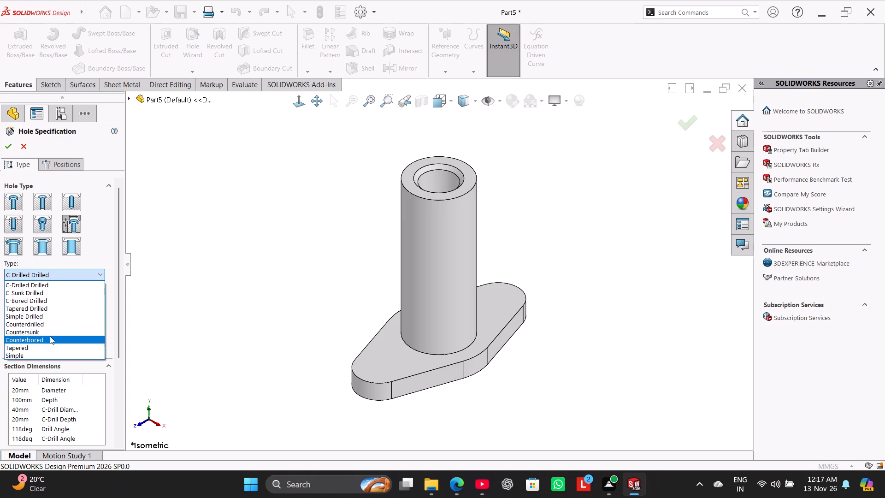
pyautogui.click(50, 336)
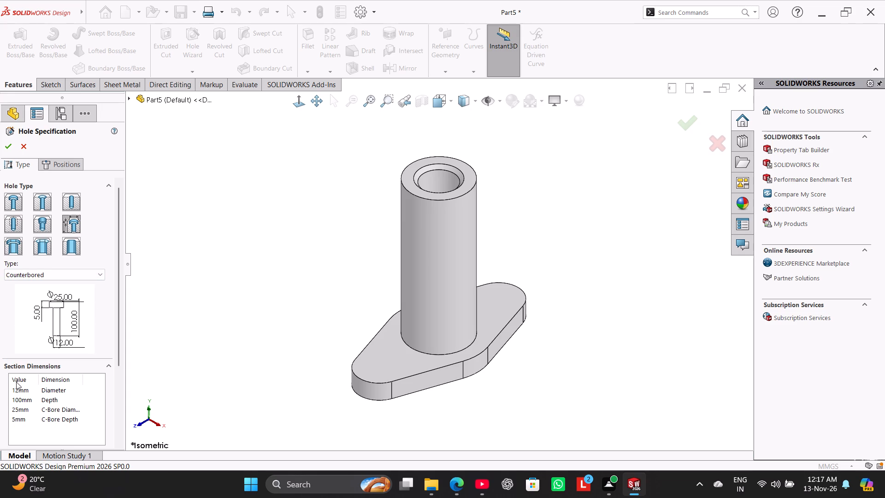
# Set the counterbored hole to 24 mm diameter, 40 mm counterbore diameter and 10 mm counterbore depth.
pyautogui.doubleClick(22, 391)
pyautogui.write('24')
pyautogui.press('Return')
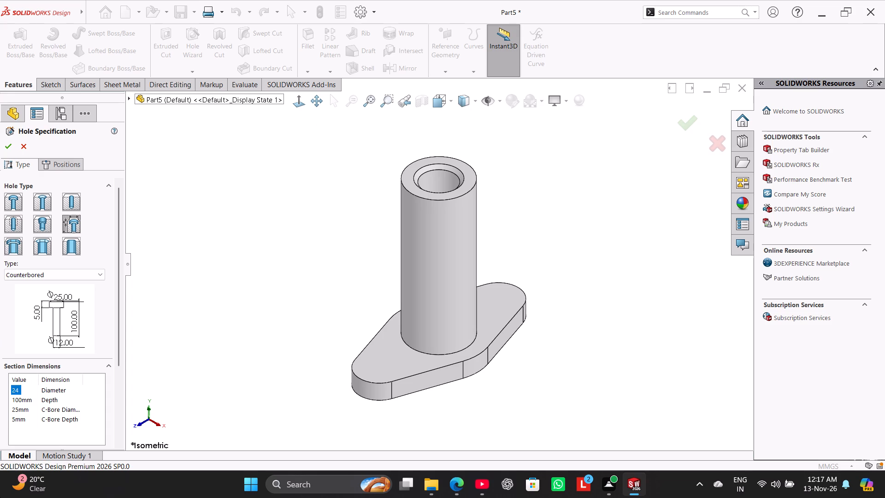
pyautogui.doubleClick(28, 410)
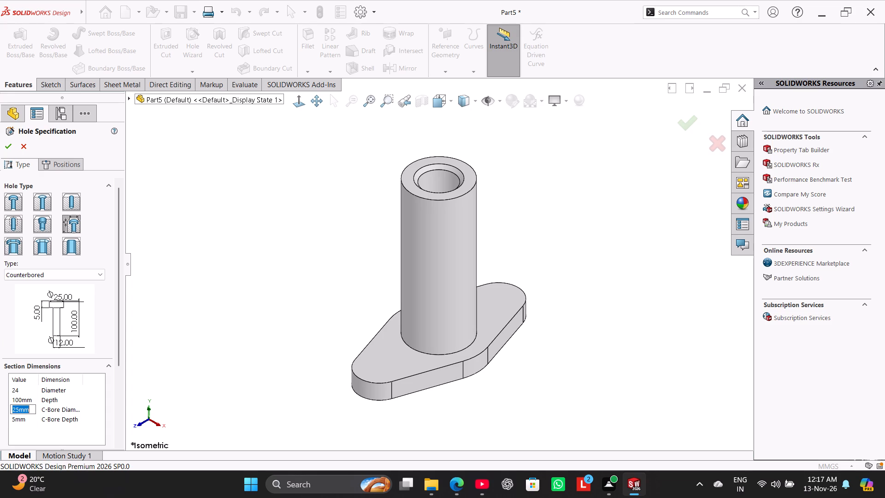
pyautogui.write('40')
pyautogui.press('Return')
pyautogui.doubleClick(28, 421)
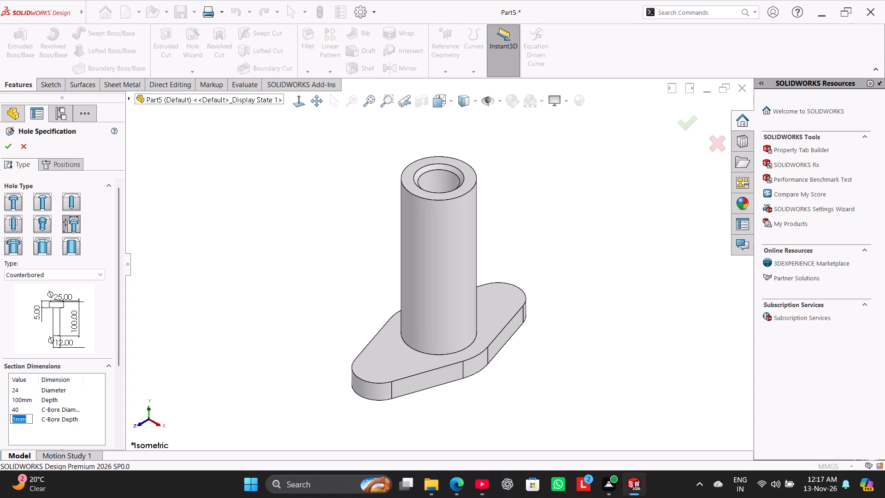
pyautogui.write('10')
pyautogui.press('Return')
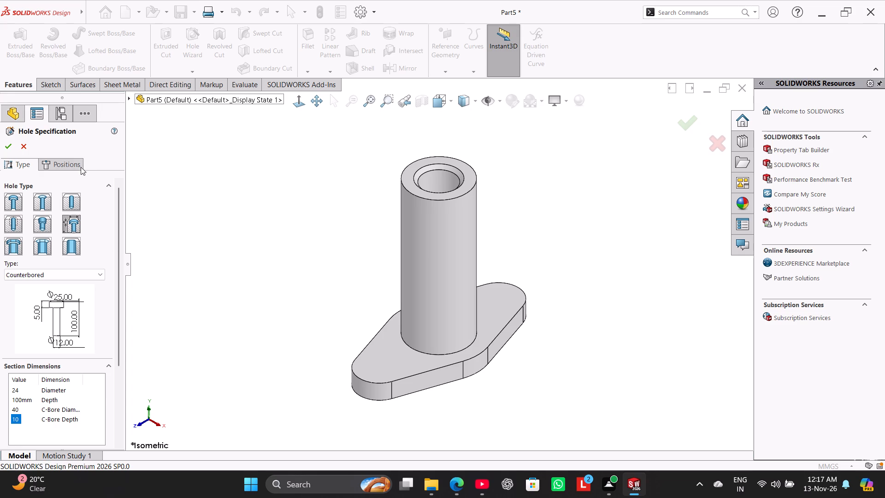
# Place two counterbored holes on the plate's top face at the centres of its rounded ends and finish the hole feature.
pyautogui.click(79, 161)
pyautogui.click(389, 366)
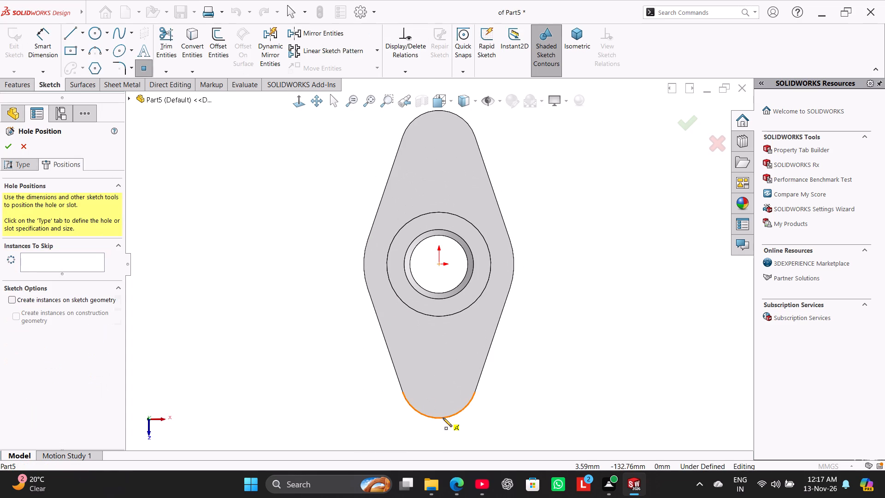
pyautogui.click(438, 380)
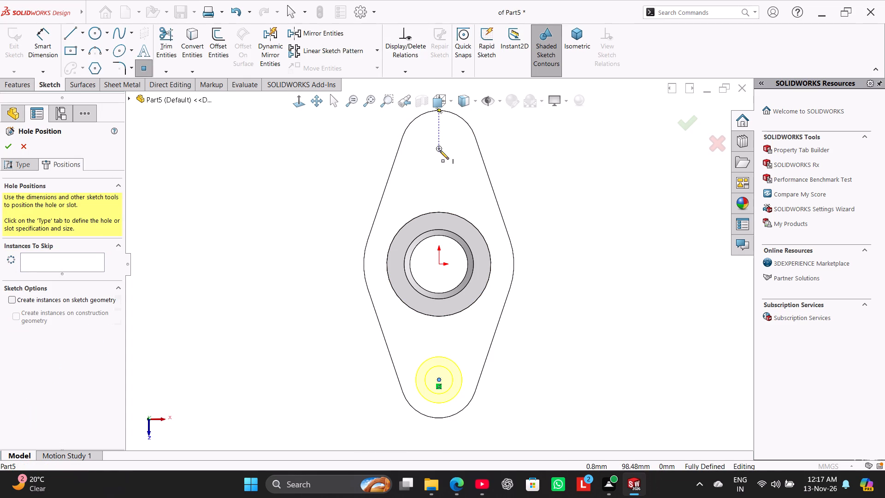
pyautogui.click(440, 149)
pyautogui.moveTo(8, 144); pyautogui.dragTo(13, 148)
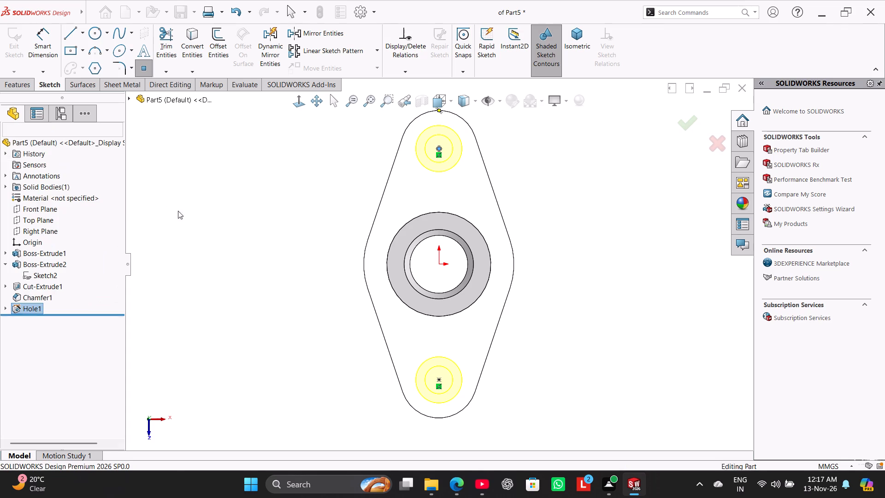
pyautogui.click(220, 230)
pyautogui.moveTo(208, 304); pyautogui.dragTo(343, 151, button='right')
pyautogui.click(221, 272)
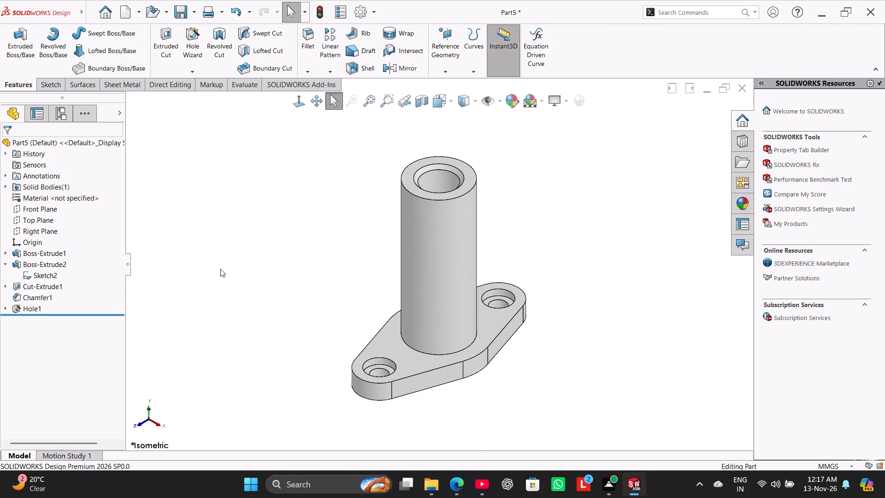
# Chamfer the bottom edges of both 24 mm holes on the plate's underside with a distance of 3 mm at 45 degrees.
pyautogui.moveTo(250, 300); pyautogui.dragTo(238, 194, button='middle')
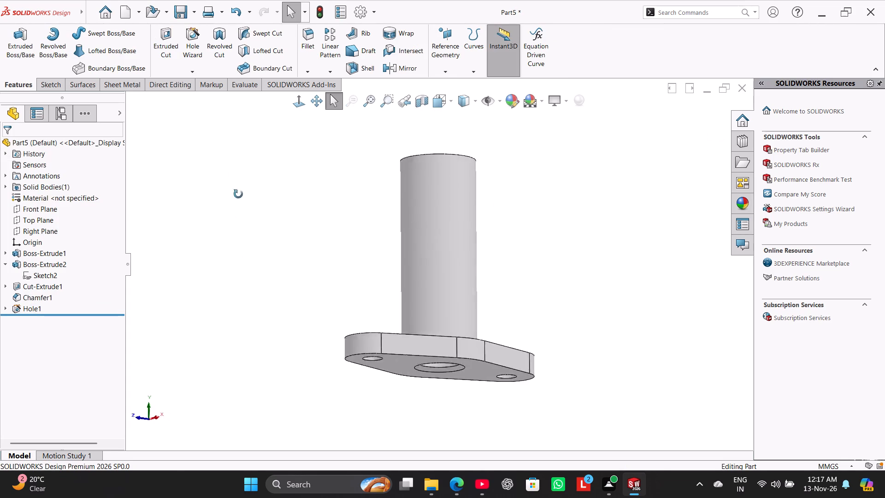
pyautogui.moveTo(238, 194); pyautogui.dragTo(228, 145, button='middle')
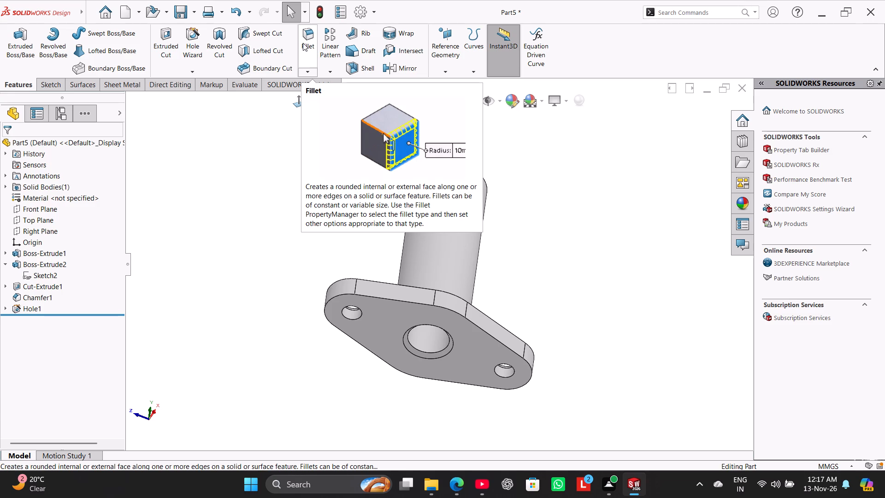
pyautogui.click(308, 69)
pyautogui.click(313, 95)
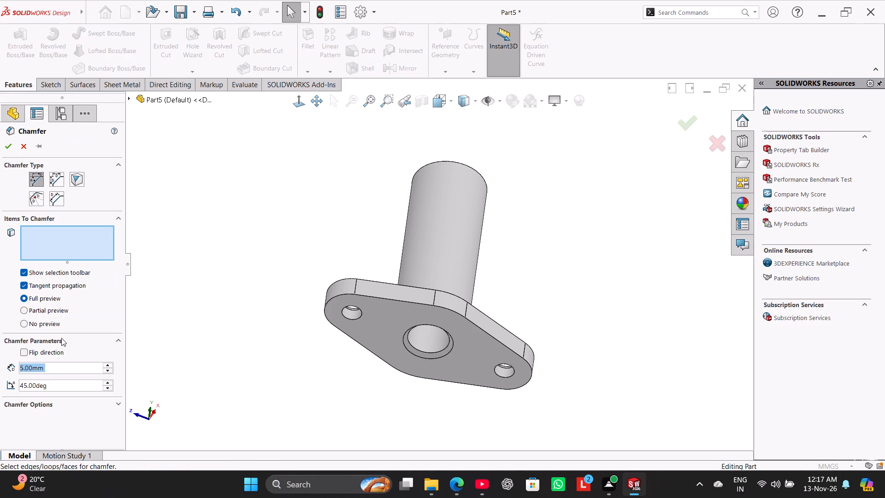
pyautogui.press('3')
pyautogui.press('Return')
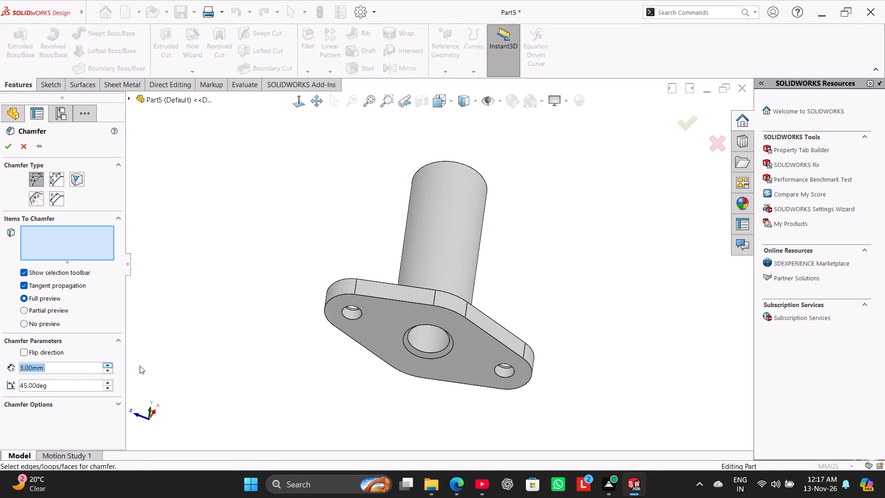
pyautogui.click(356, 319)
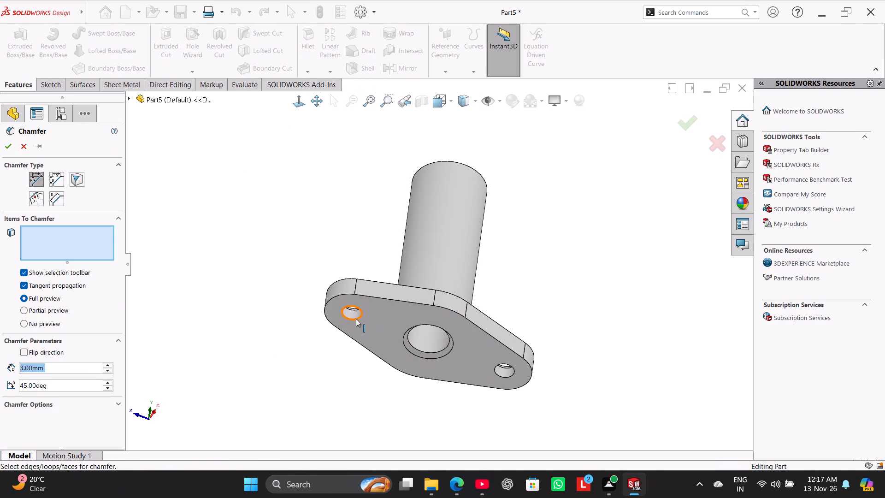
pyautogui.click(503, 376)
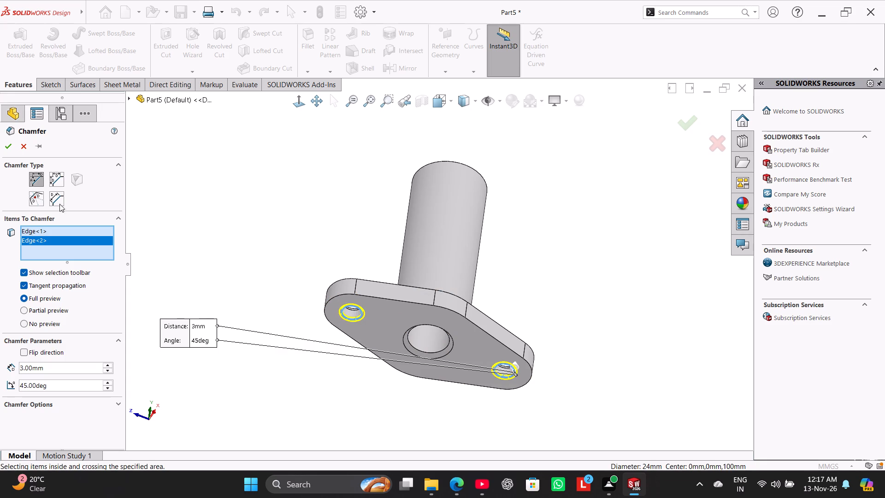
pyautogui.click(9, 147)
pyautogui.moveTo(205, 170); pyautogui.dragTo(206, 176)
pyautogui.moveTo(221, 320); pyautogui.dragTo(352, 226, button='right')
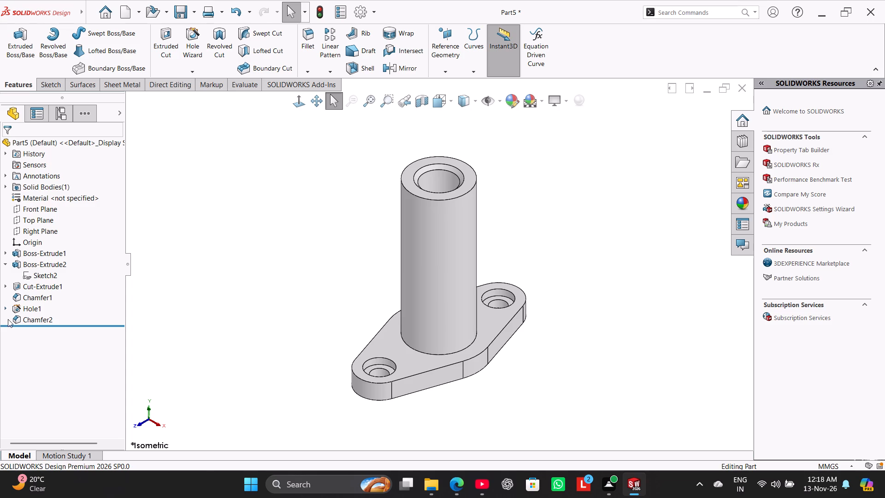
# Start a sketch on the Front Plane and draw a circle about 45 mm in diameter on the tube's axis, directly above the origin.
pyautogui.click(41, 210)
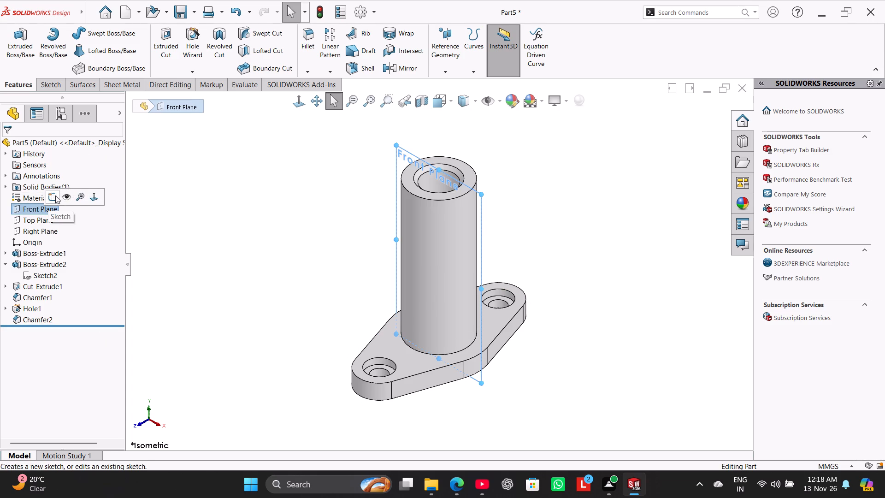
pyautogui.click(55, 196)
pyautogui.click(212, 187)
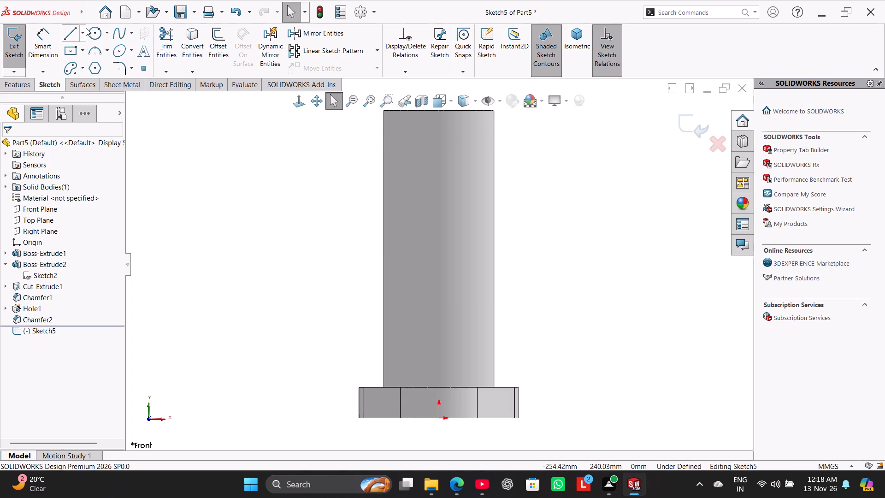
pyautogui.click(90, 30)
pyautogui.click(439, 184)
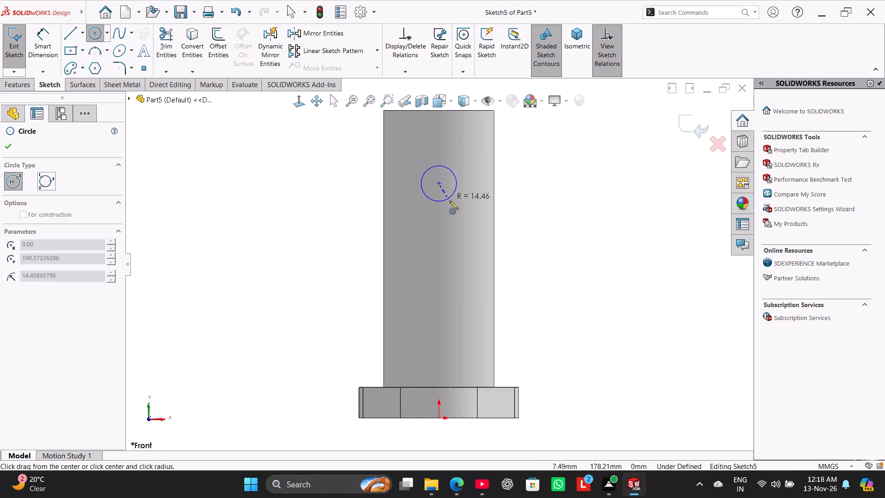
pyautogui.click(453, 207)
# Draw a vertical centerline from the circle's centre up to the tube's top edge.
pyautogui.click(82, 31)
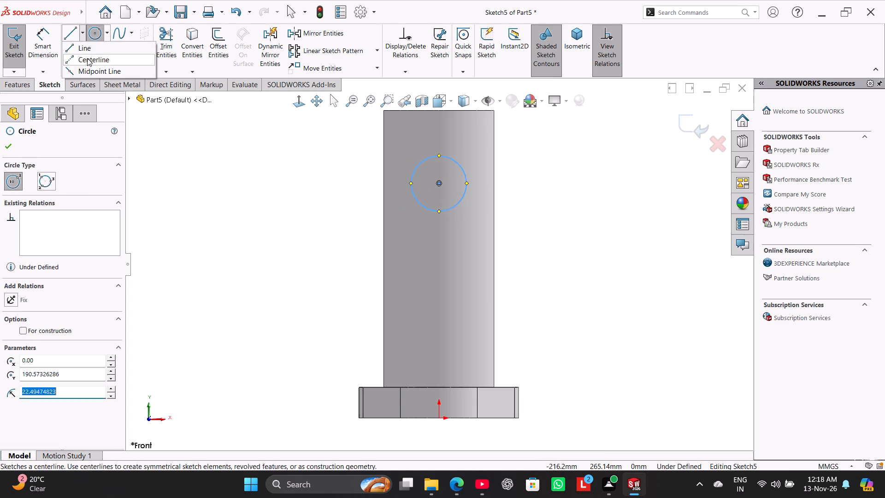
pyautogui.click(87, 59)
pyautogui.click(439, 184)
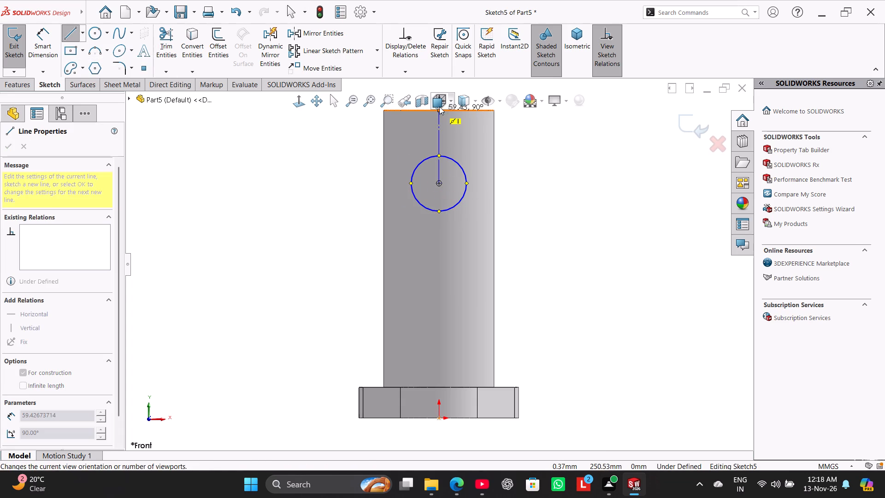
pyautogui.click(439, 112)
pyautogui.rightClick(322, 169)
pyautogui.click(334, 175)
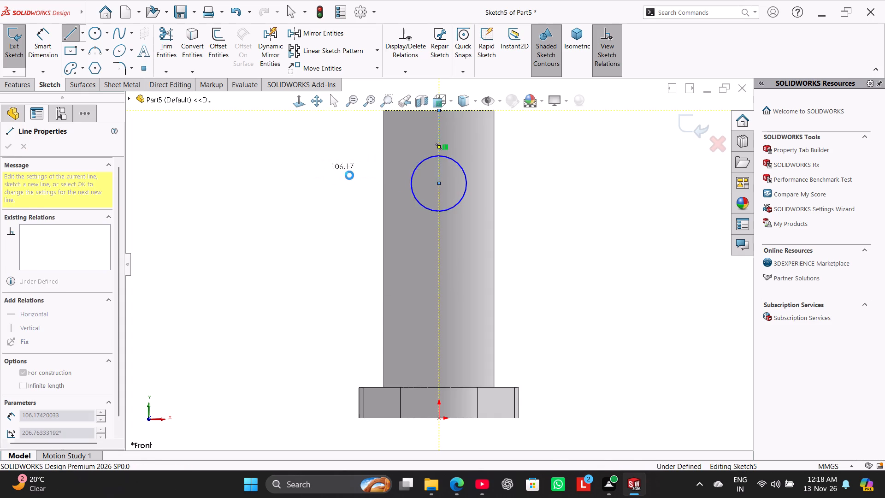
# Dimension the vertical centerline between the tube's top edge and the circle's centre to 74 mm.
pyautogui.scroll(2, 454, 160)
pyautogui.scroll(-1, 454, 165)
pyautogui.click(36, 50)
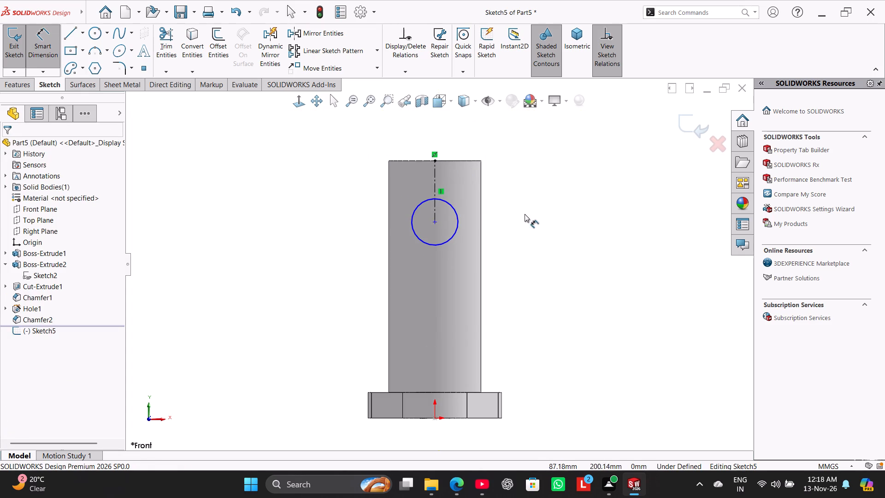
pyautogui.moveTo(436, 172); pyautogui.dragTo(442, 172)
pyautogui.click(535, 194)
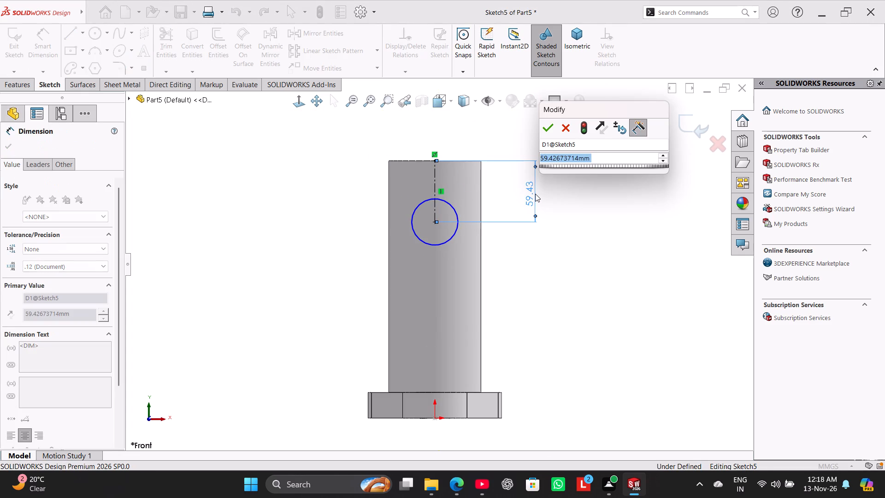
pyautogui.write('74')
pyautogui.press('Return')
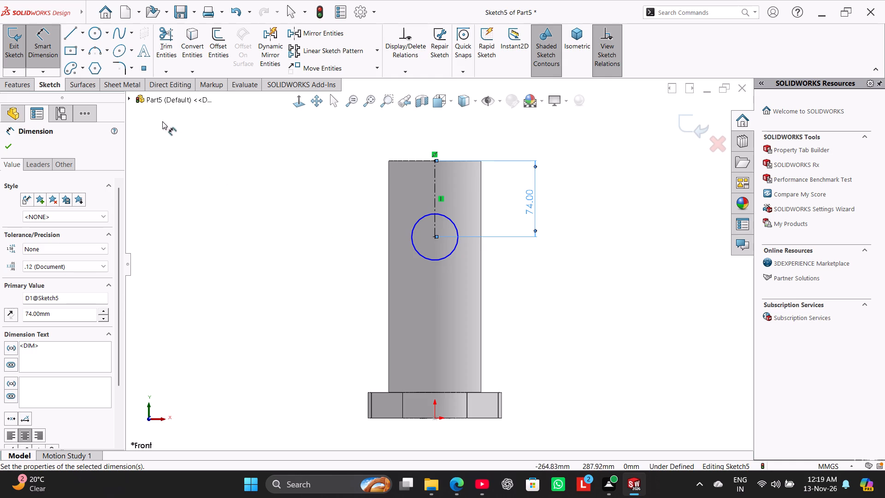
# Dimension the circle's diameter to 70 mm.
pyautogui.click(428, 258)
pyautogui.click(303, 300)
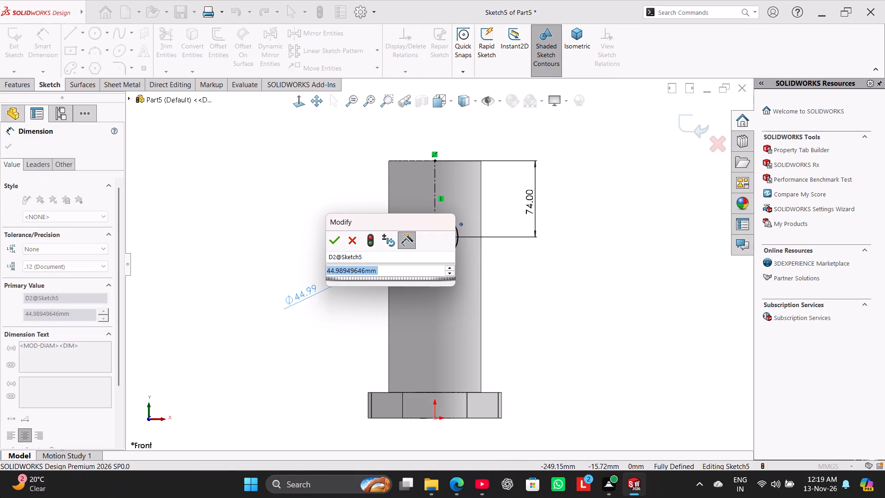
pyautogui.write('70')
pyautogui.press('Return')
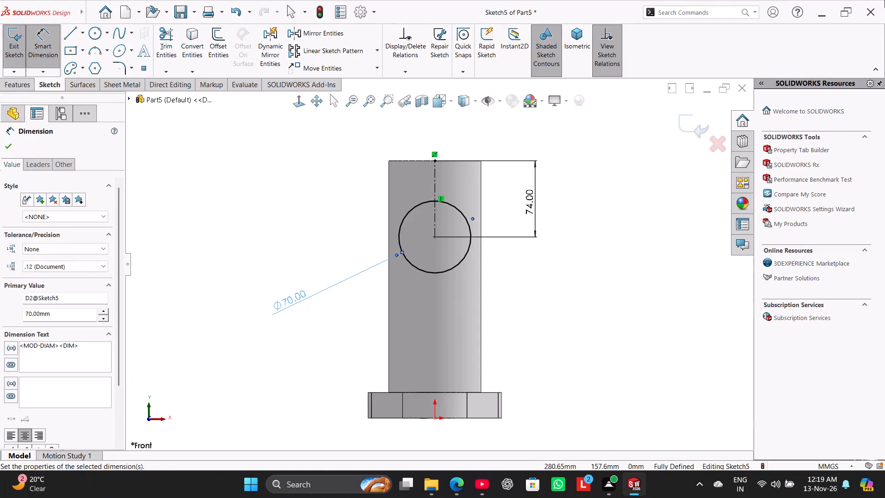
pyautogui.click(220, 228)
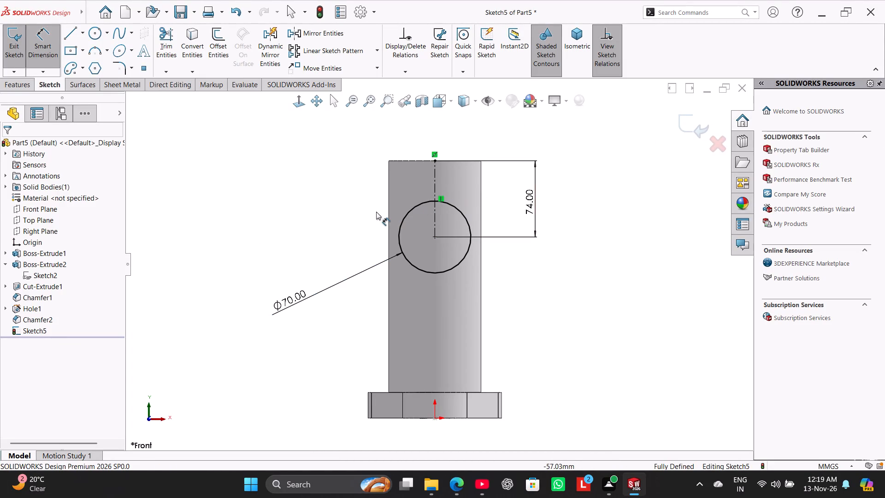
# Draw a concentric circle inside the 70 mm circle and dimension its diameter to 50 mm.
pyautogui.click(92, 37)
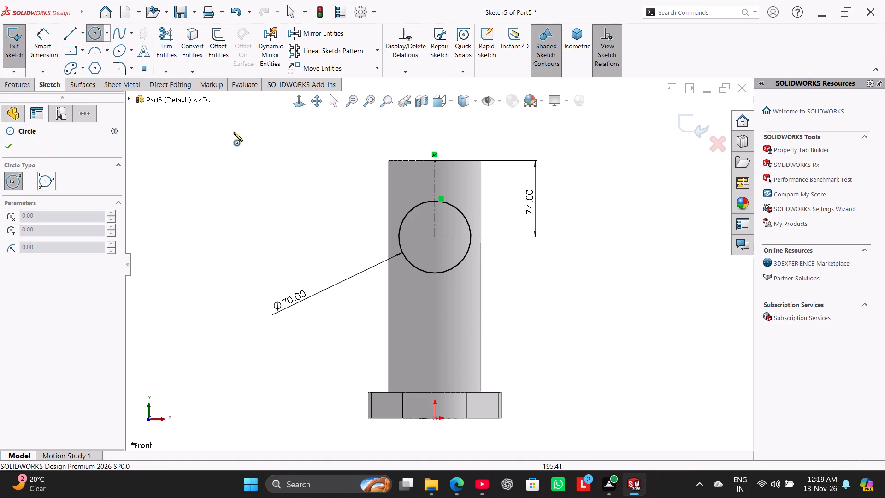
pyautogui.click(437, 238)
pyautogui.click(437, 259)
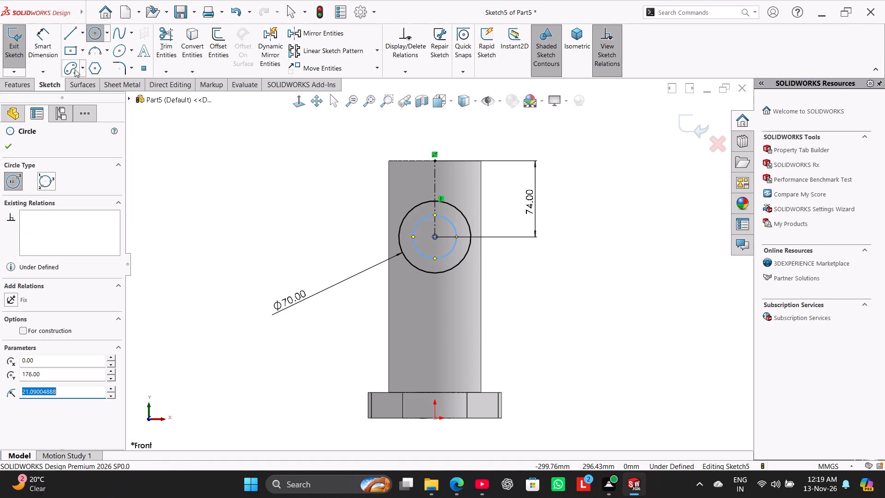
pyautogui.click(43, 43)
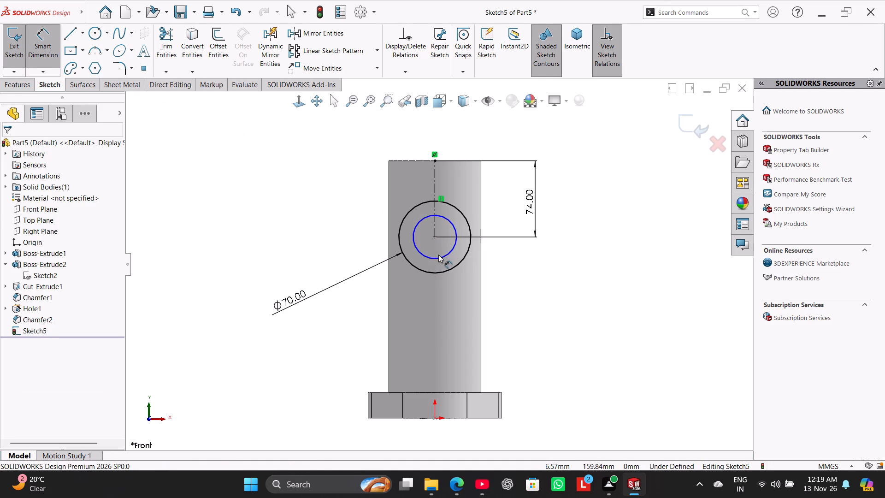
pyautogui.click(436, 258)
pyautogui.click(298, 163)
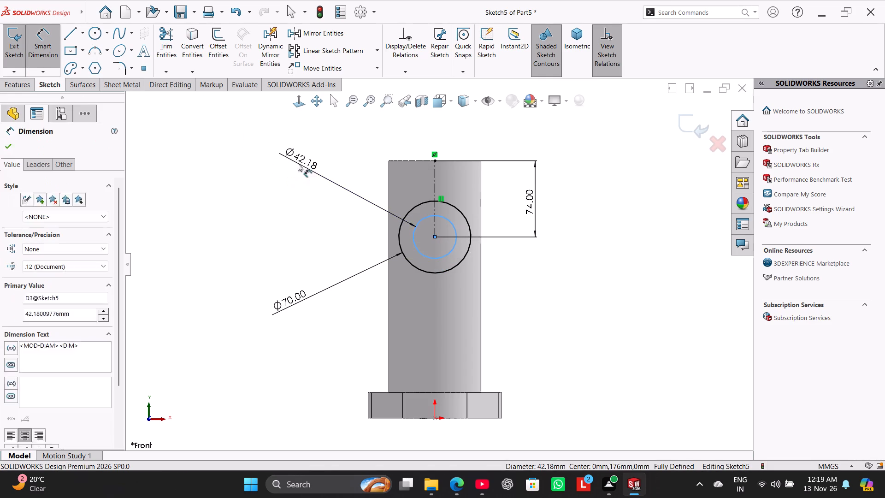
pyautogui.write('50')
pyautogui.press('Return')
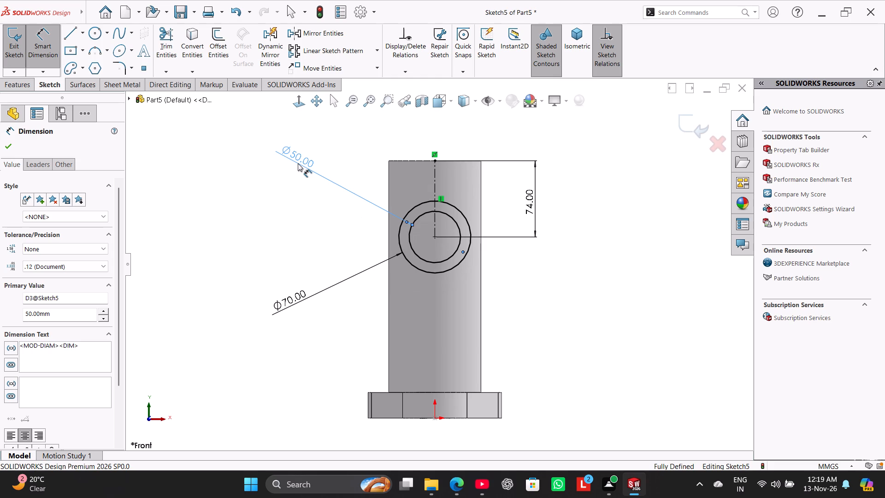
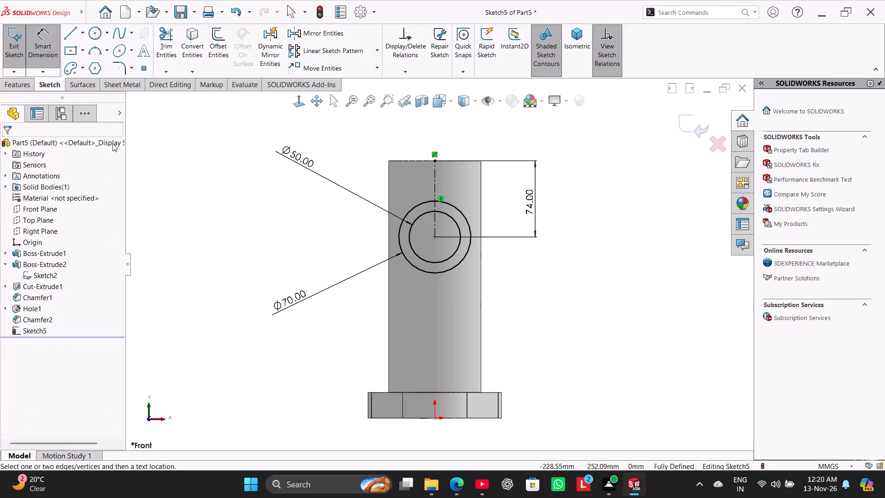
# Extrude the inner 50 mm circle's contour as a blind boss with the start condition set to Offset.
pyautogui.click(14, 84)
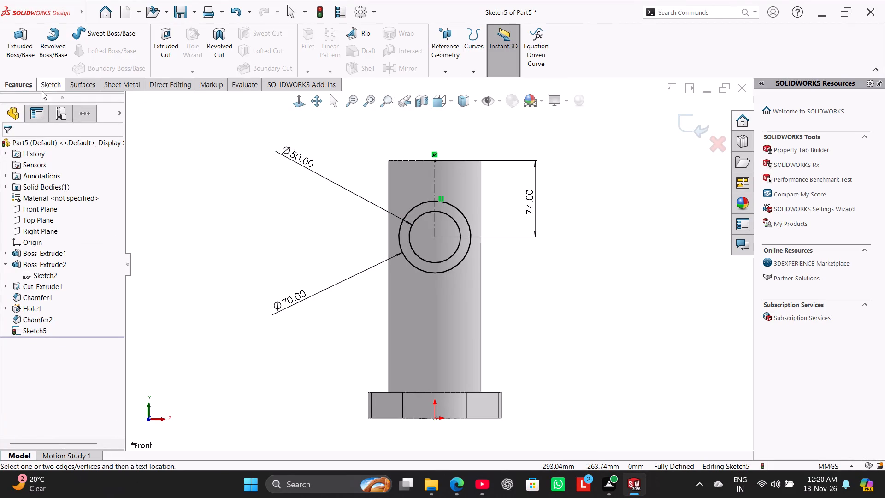
pyautogui.moveTo(199, 181); pyautogui.dragTo(137, 208, button='middle')
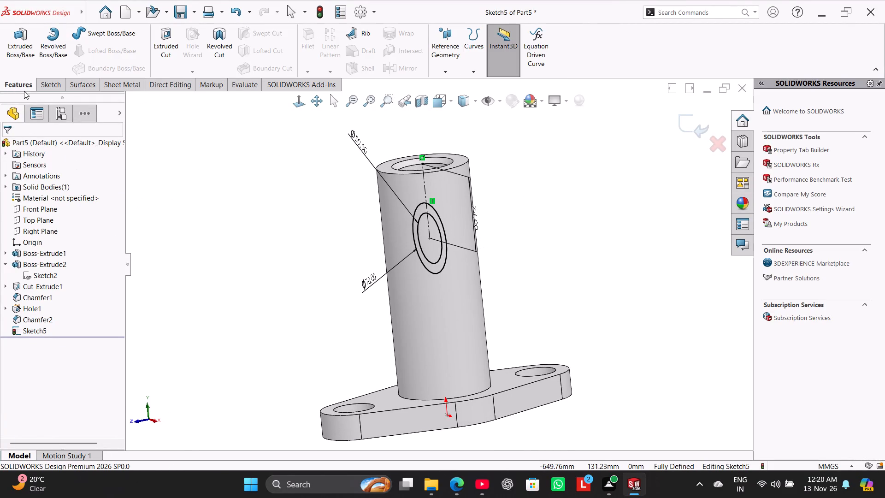
pyautogui.click(21, 54)
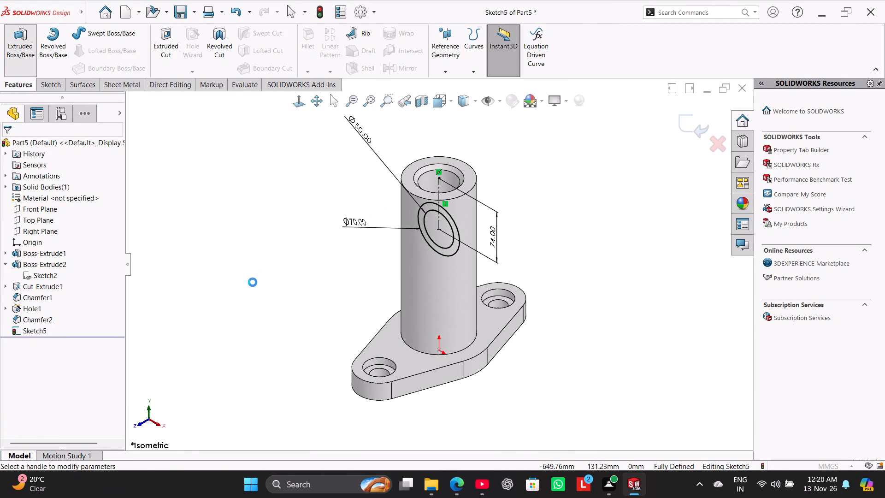
pyautogui.click(99, 344)
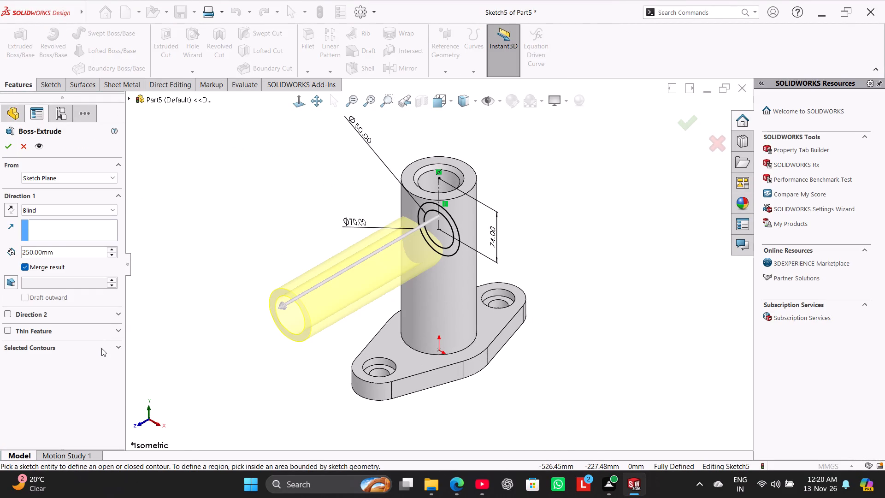
pyautogui.click(102, 365)
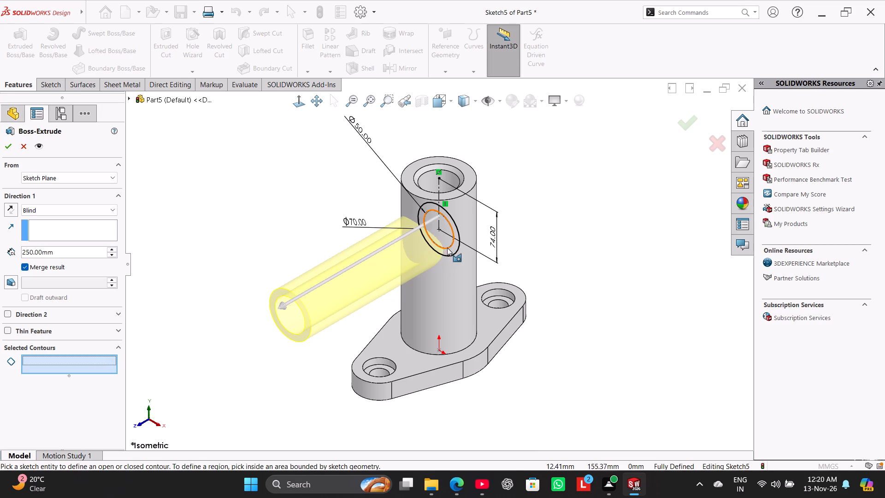
pyautogui.click(447, 248)
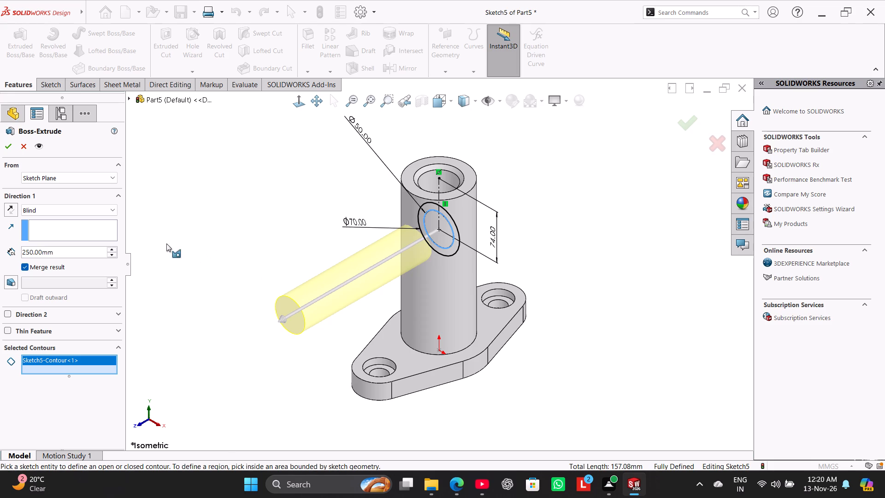
pyautogui.doubleClick(81, 252)
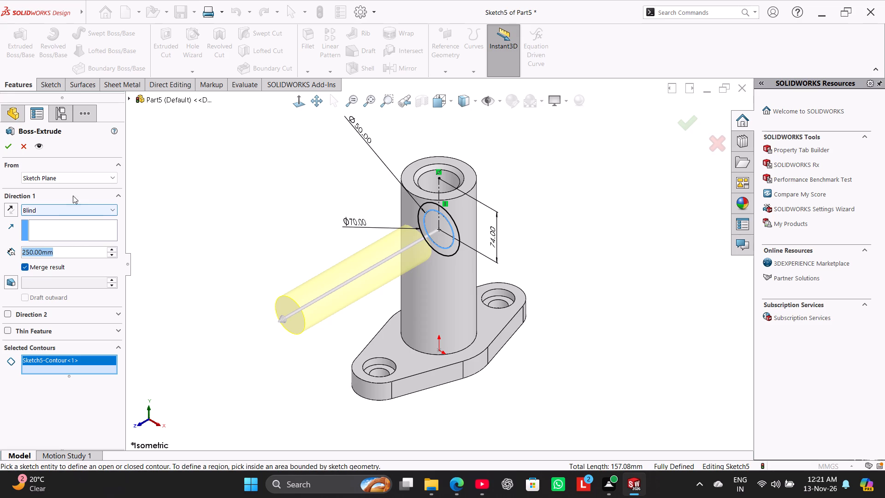
pyautogui.click(82, 179)
pyautogui.click(74, 209)
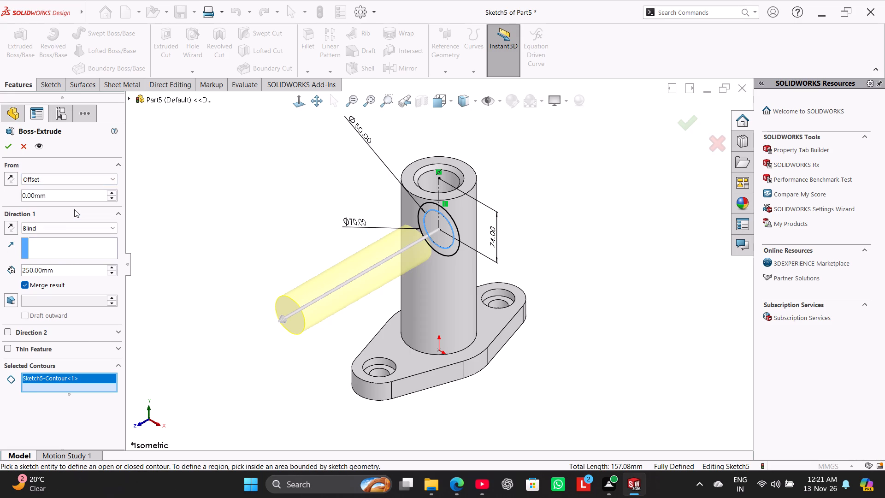
pyautogui.write('75')
pyautogui.press('Return')
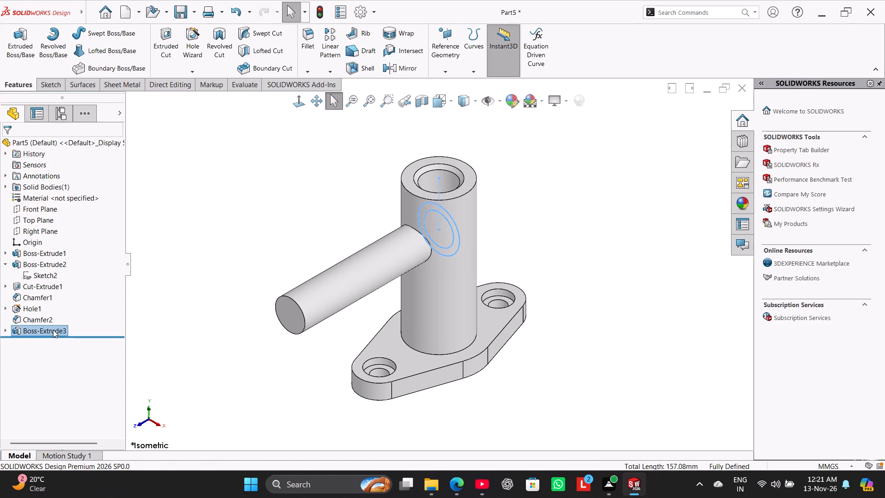
# Edit the new side boss extrusion and set its start offset to 75 mm.
pyautogui.rightClick(53, 330)
pyautogui.click(58, 272)
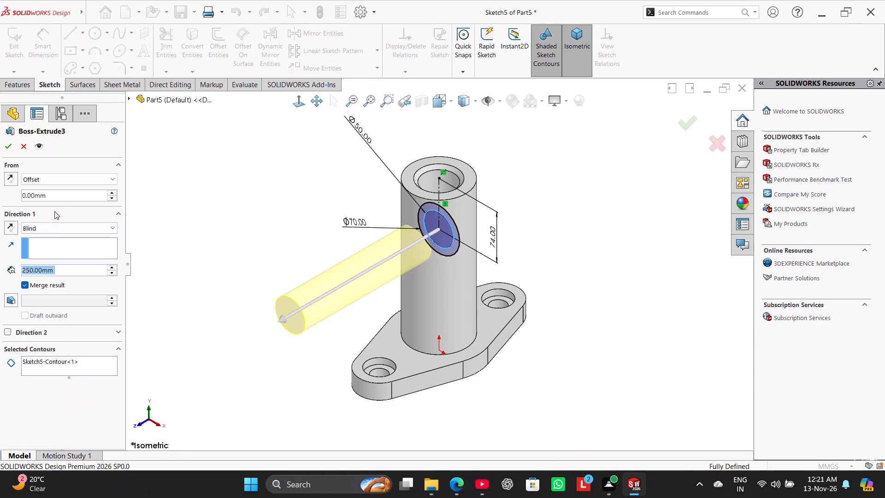
pyautogui.doubleClick(63, 197)
pyautogui.write('75')
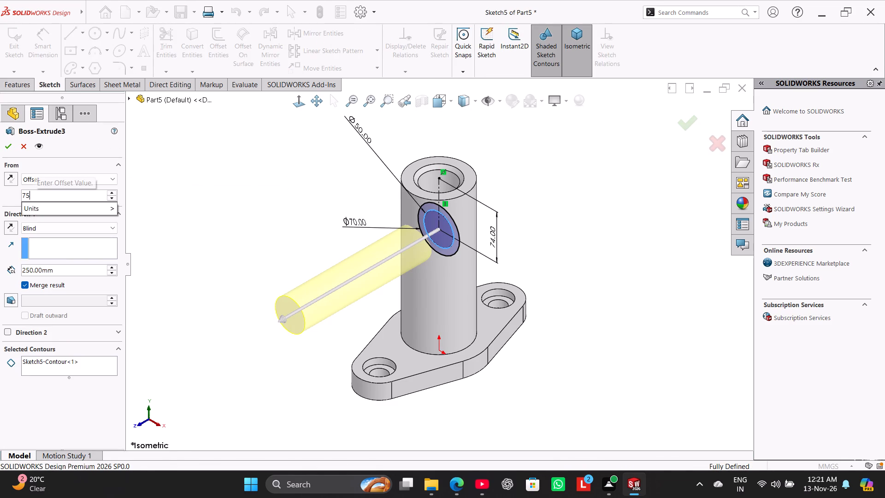
pyautogui.press('Return')
pyautogui.click(191, 220)
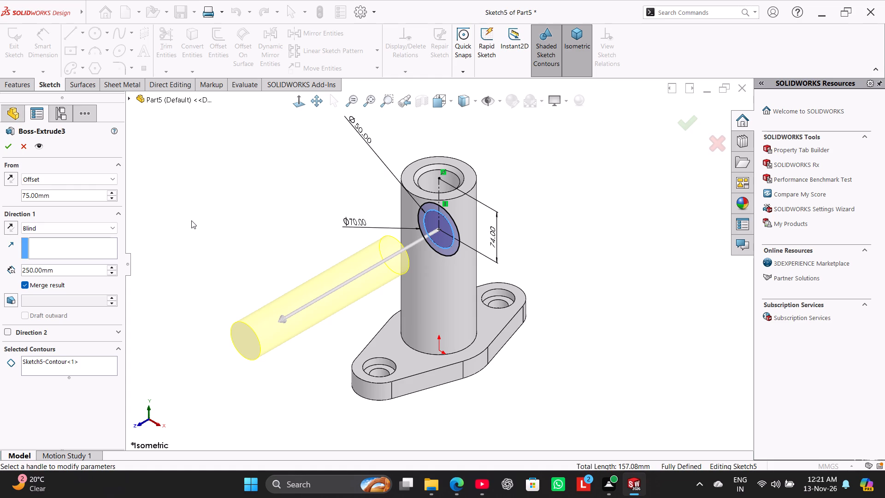
# Change the side boss's end condition to Up To Next and reverse its direction so it extrudes back toward the tube.
pyautogui.moveTo(200, 218); pyautogui.dragTo(178, 193, button='middle')
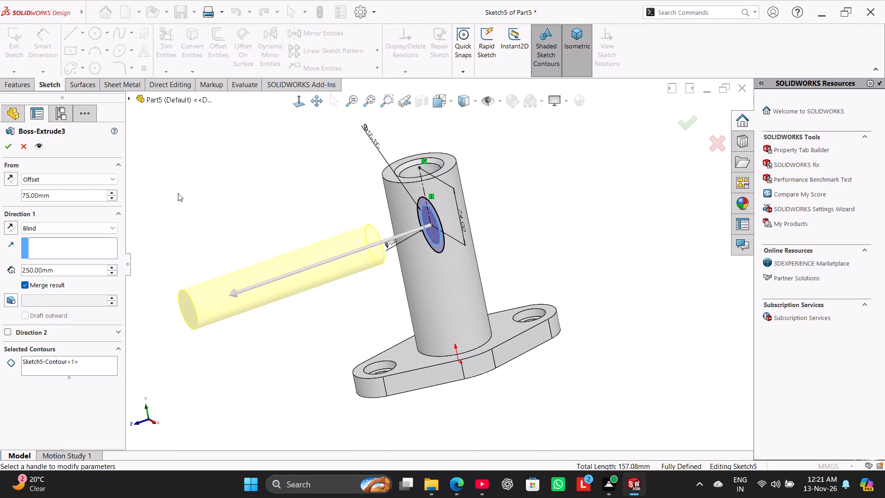
pyautogui.click(38, 227)
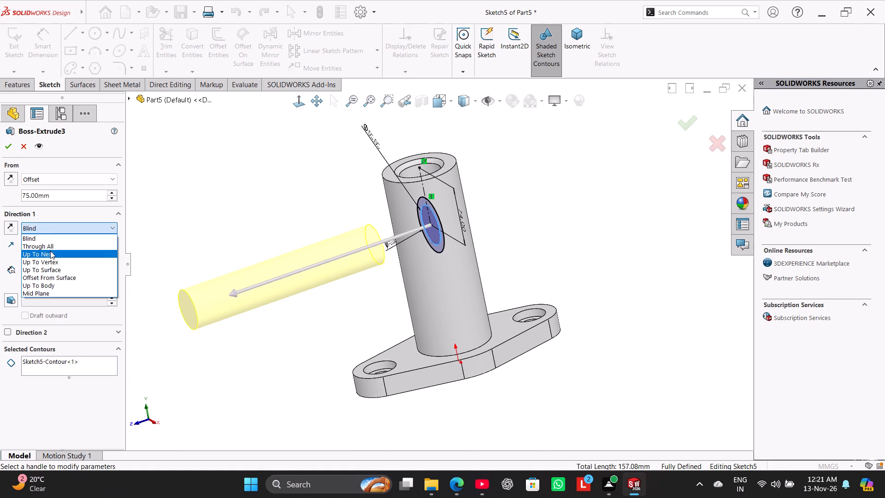
pyautogui.click(50, 251)
pyautogui.click(13, 231)
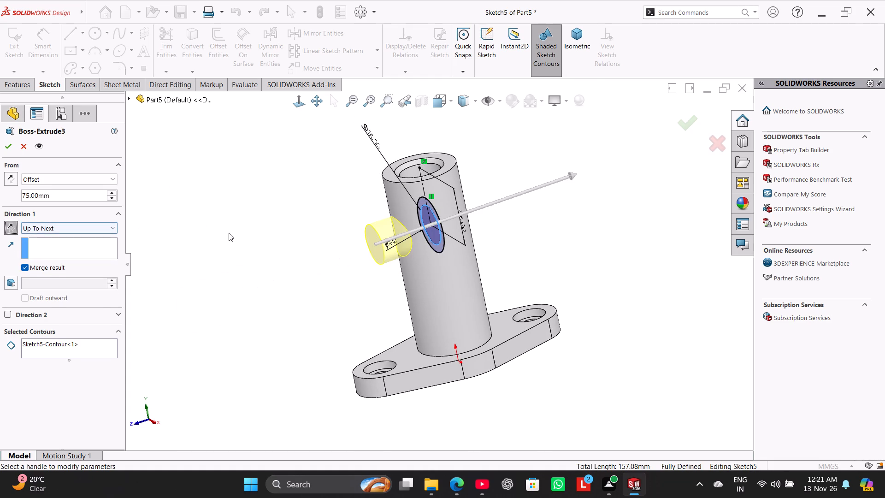
pyautogui.click(249, 237)
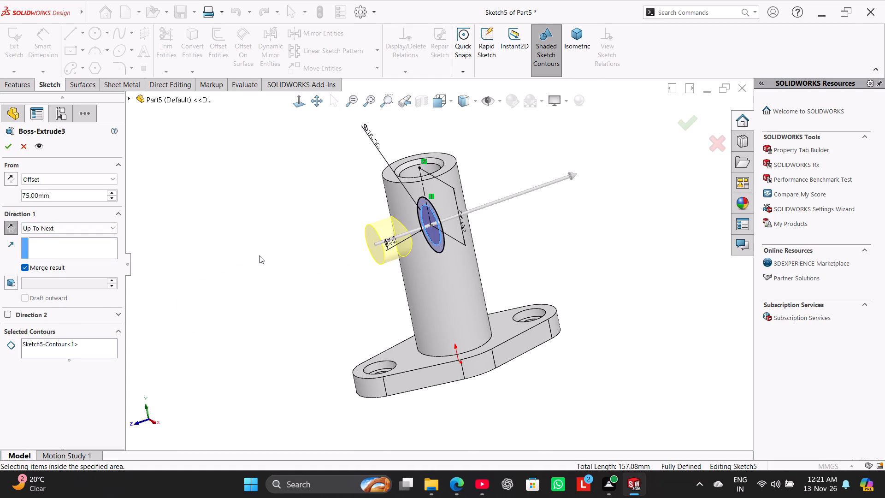
pyautogui.middleClick(259, 255)
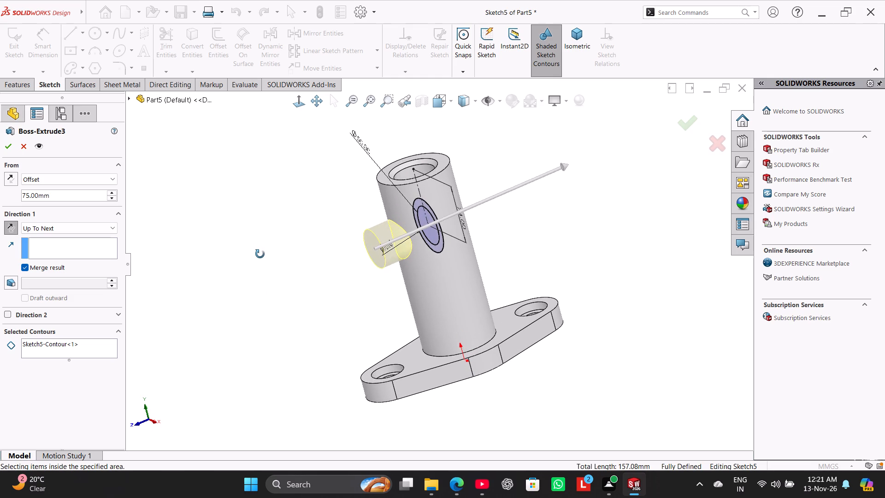
pyautogui.click(6, 149)
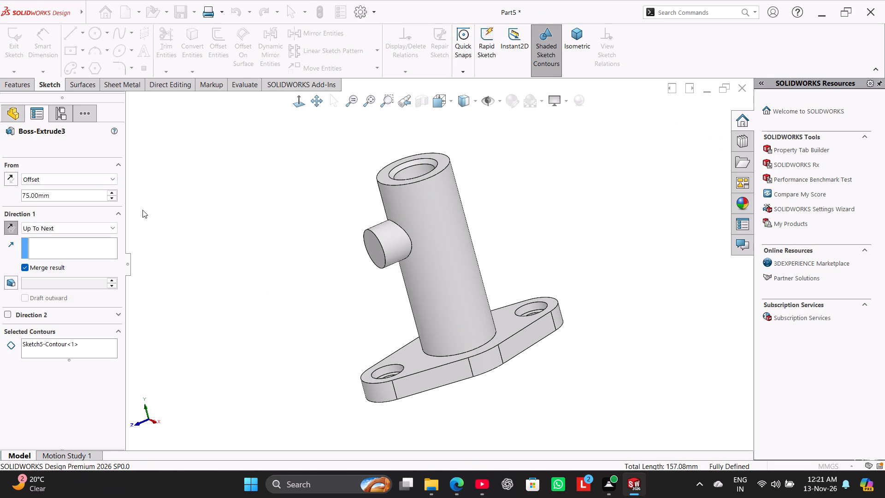
# Examine the side boss and its underlying circle sketch on the tube from several angles.
pyautogui.click(232, 245)
pyautogui.scroll(-3, 305, 251)
pyautogui.scroll(2, 324, 253)
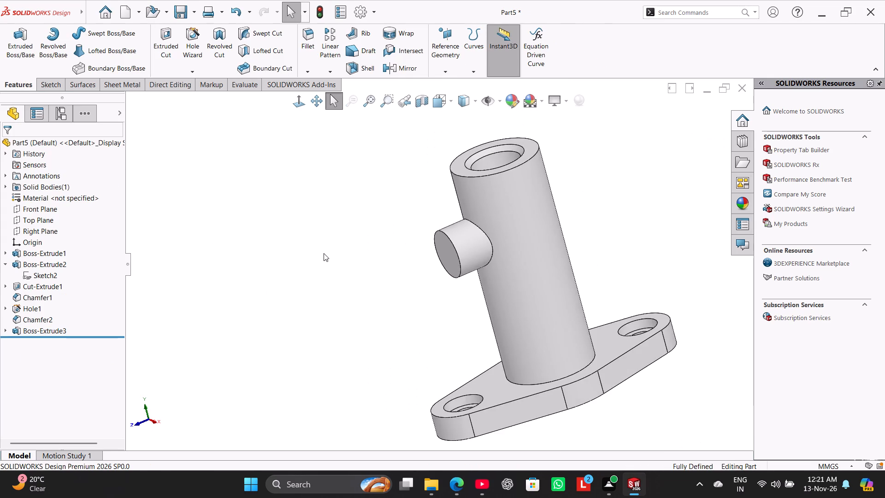
pyautogui.moveTo(256, 280); pyautogui.dragTo(381, 204, button='right')
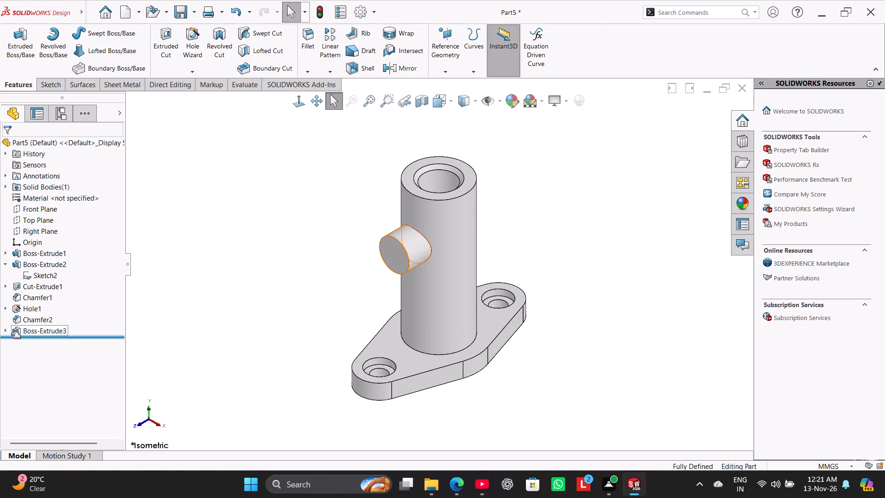
pyautogui.click(6, 329)
pyautogui.click(29, 341)
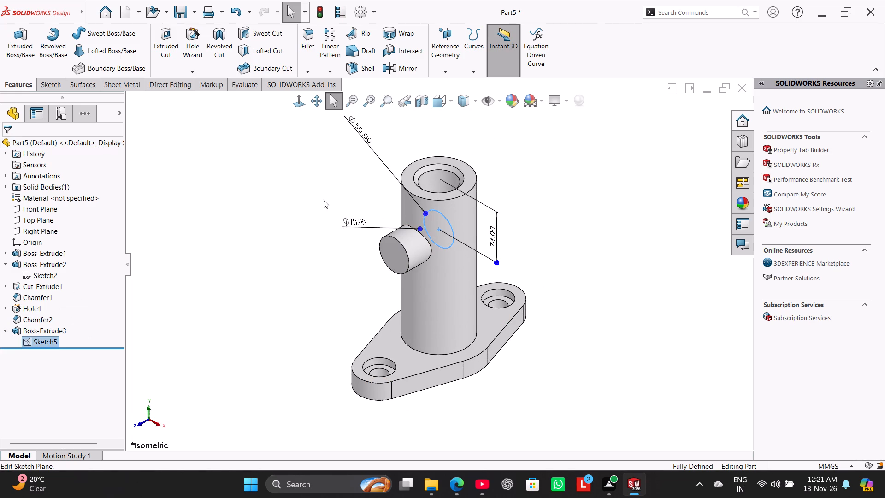
pyautogui.scroll(-2, 382, 260)
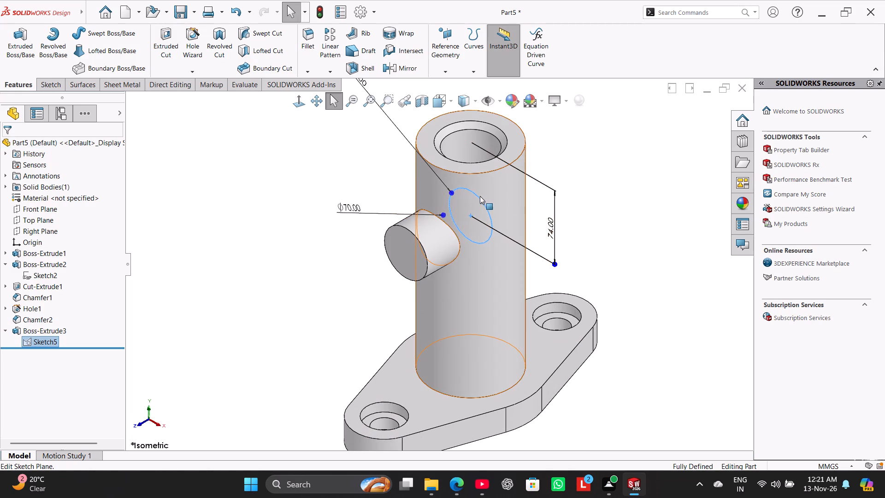
pyautogui.click(47, 342)
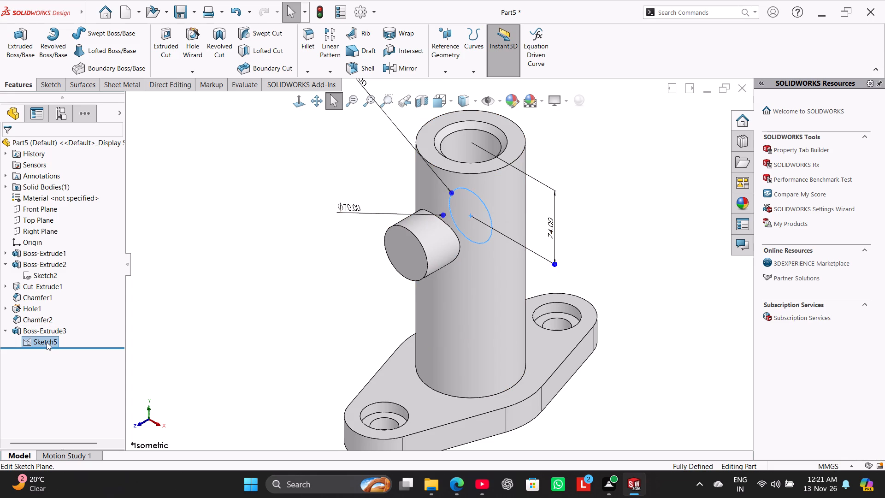
pyautogui.click(4, 332)
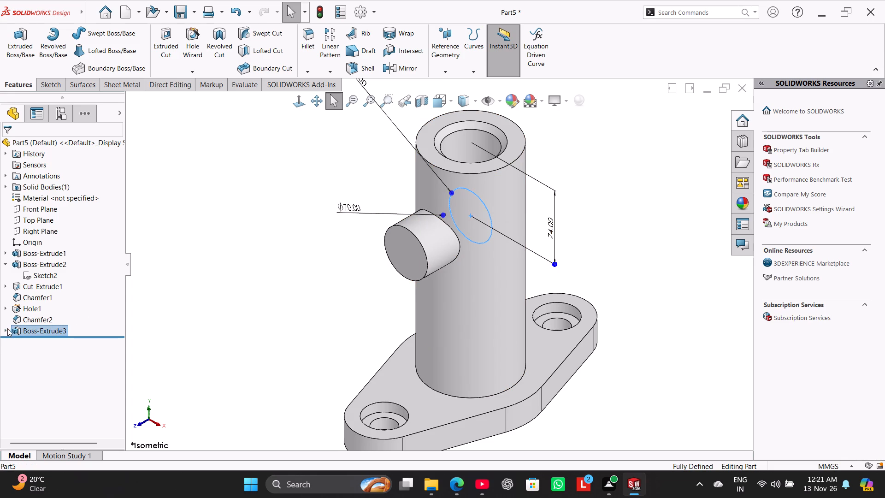
pyautogui.click(6, 328)
pyautogui.click(36, 342)
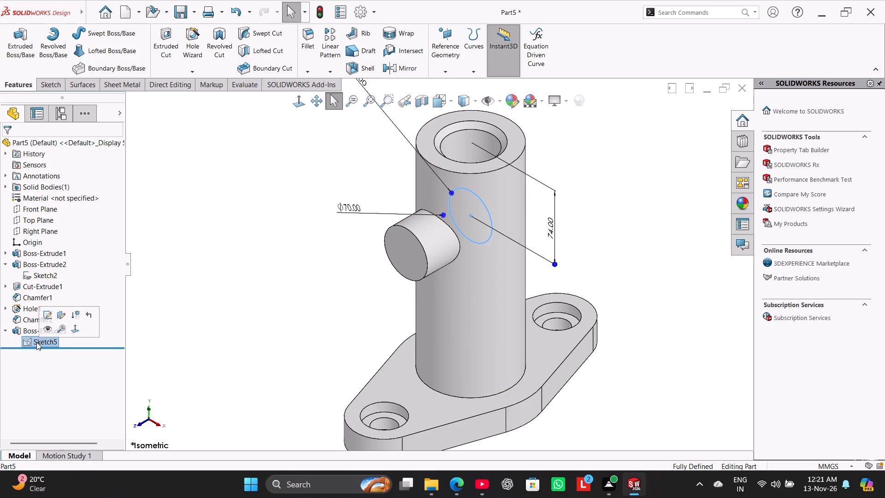
pyautogui.click(164, 291)
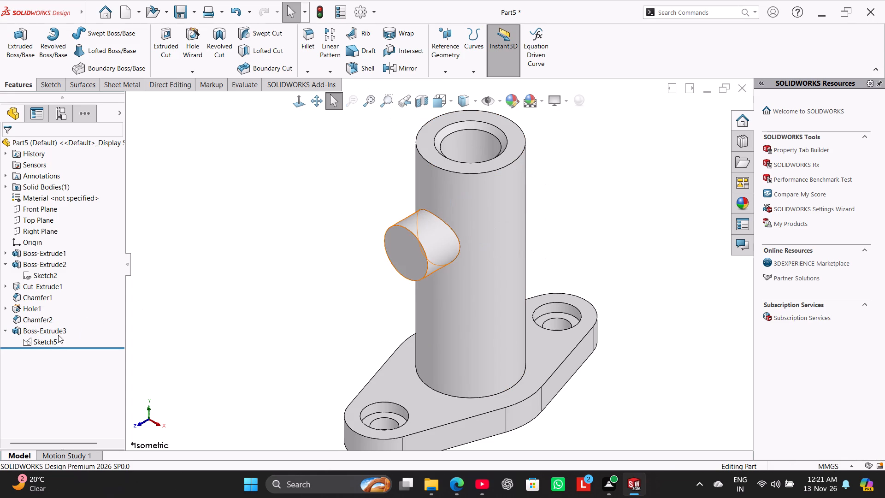
pyautogui.click(33, 343)
pyautogui.scroll(1, 266, 267)
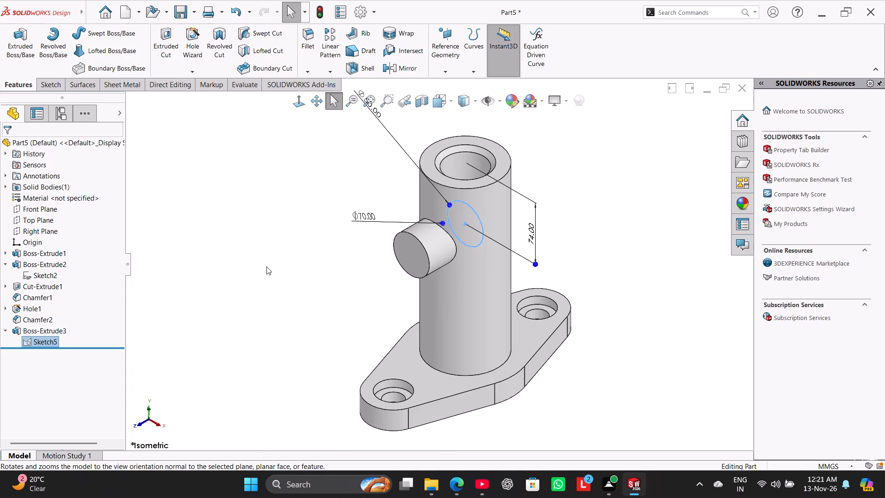
pyautogui.scroll(2, 266, 267)
pyautogui.scroll(-2, 374, 267)
pyautogui.moveTo(377, 265); pyautogui.dragTo(395, 239, button='middle')
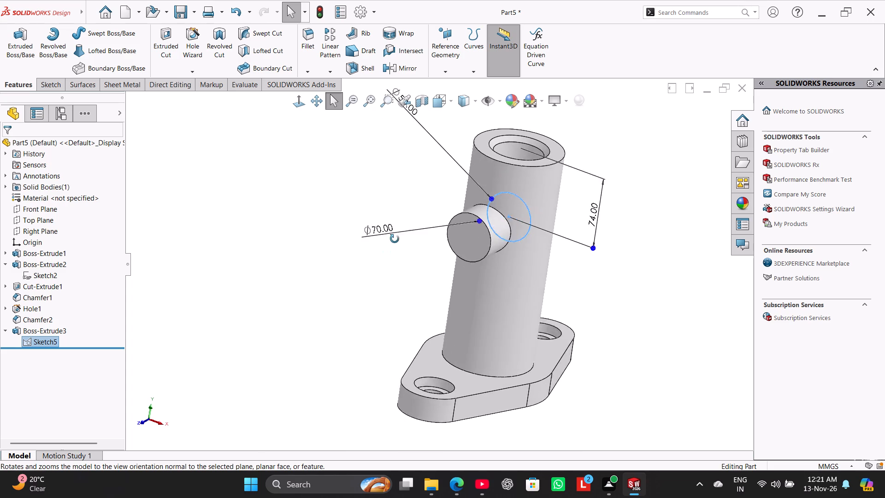
pyautogui.moveTo(395, 239); pyautogui.dragTo(363, 325, button='middle')
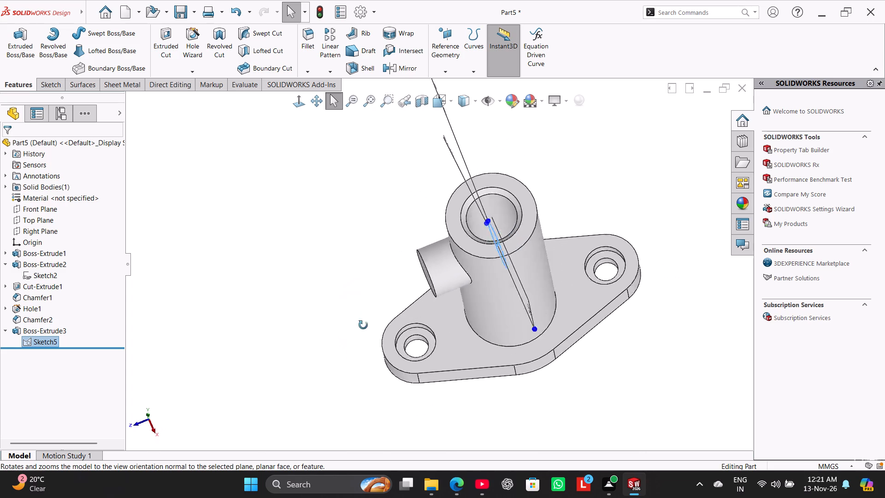
pyautogui.moveTo(363, 325); pyautogui.dragTo(389, 256, button='middle')
pyautogui.scroll(-2, 436, 250)
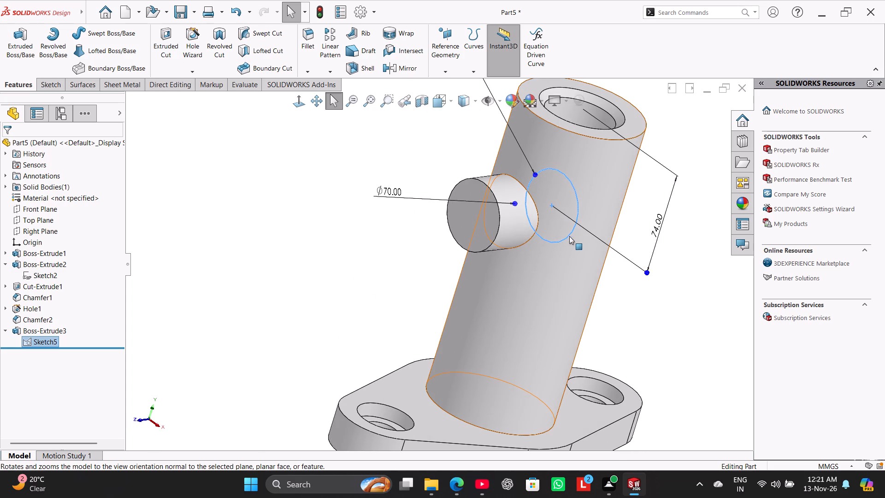
pyautogui.click(300, 261)
# Show the side boss's sketch with the concentric circles in the model.
pyautogui.scroll(4, 300, 261)
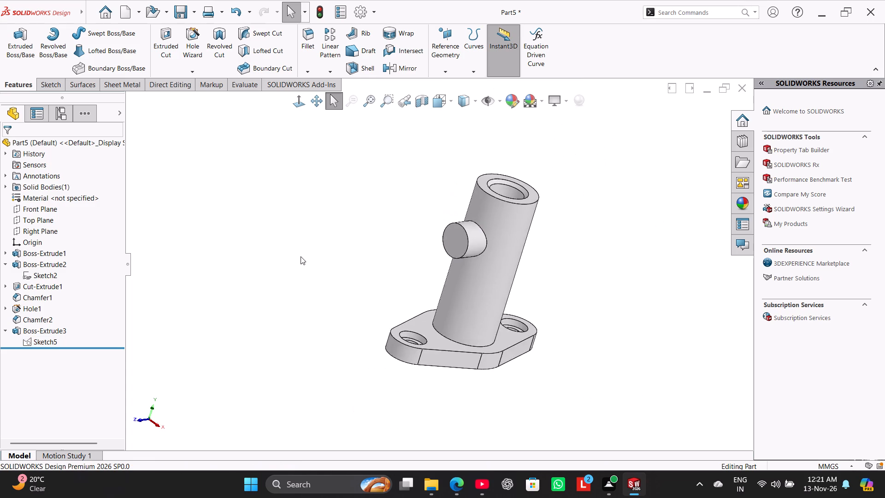
pyautogui.scroll(2, 301, 256)
pyautogui.scroll(-3, 432, 250)
pyautogui.scroll(-2, 472, 250)
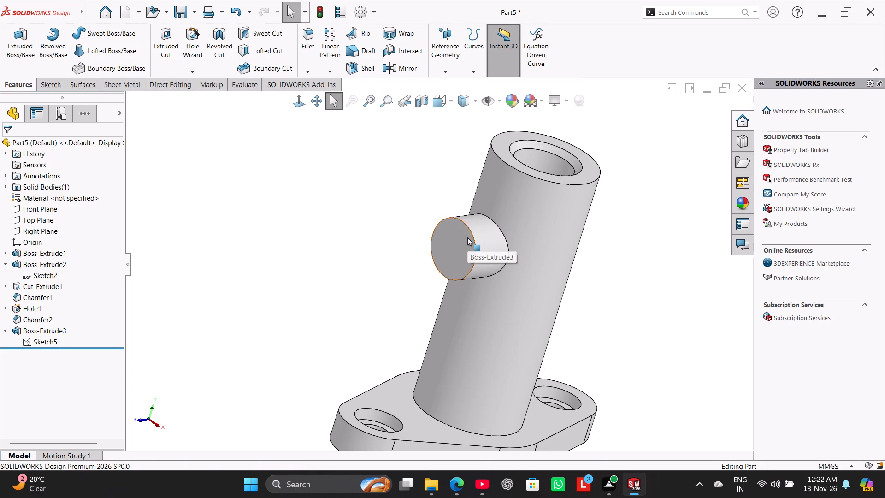
pyautogui.click(30, 338)
pyautogui.click(39, 326)
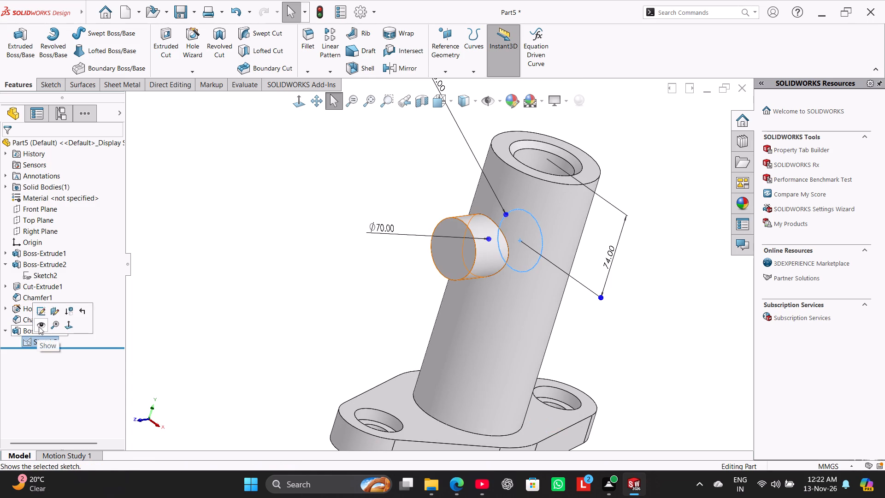
pyautogui.click(221, 307)
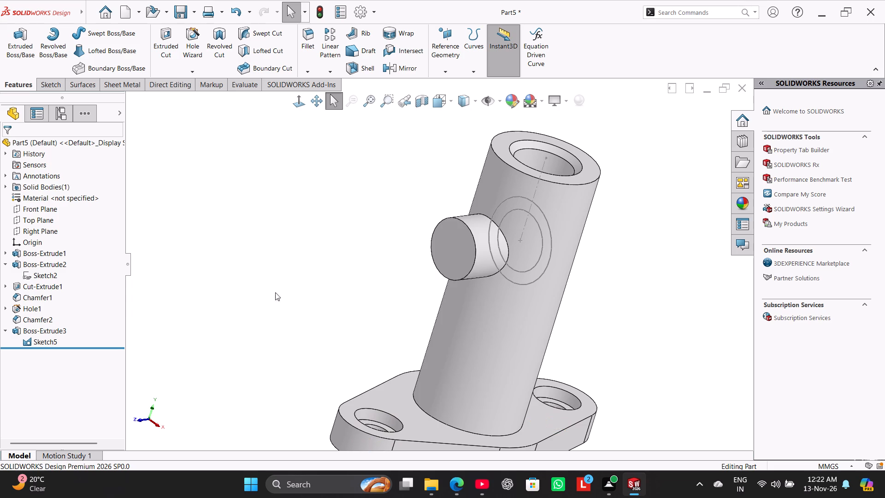
# Start a sketch on the side boss's end face and convert the existing 70 mm circle into it.
pyautogui.click(463, 243)
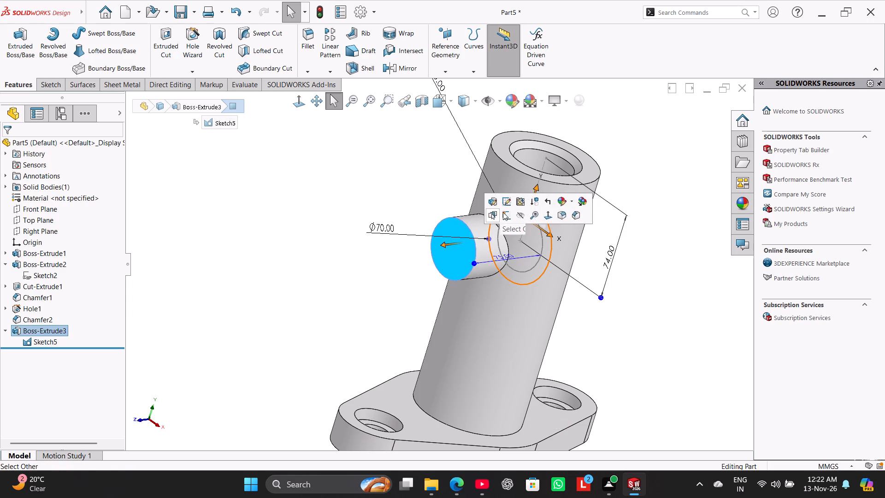
pyautogui.click(504, 212)
pyautogui.click(348, 241)
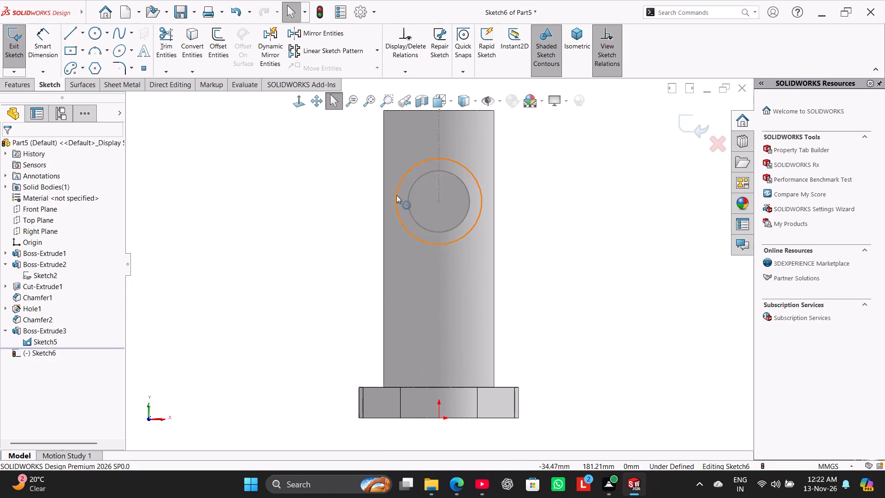
pyautogui.click(397, 194)
pyautogui.click(192, 43)
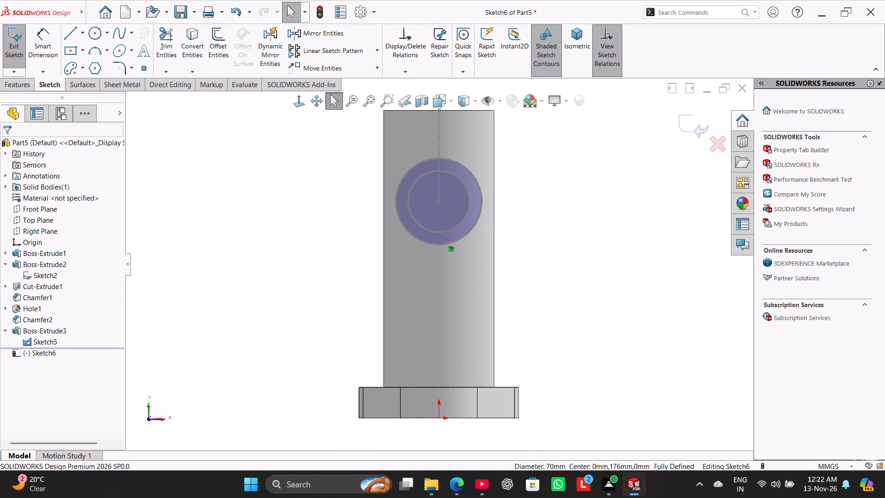
# Hide the side boss's concentric-circle sketch while keeping the solid body shown.
pyautogui.rightClick(49, 339)
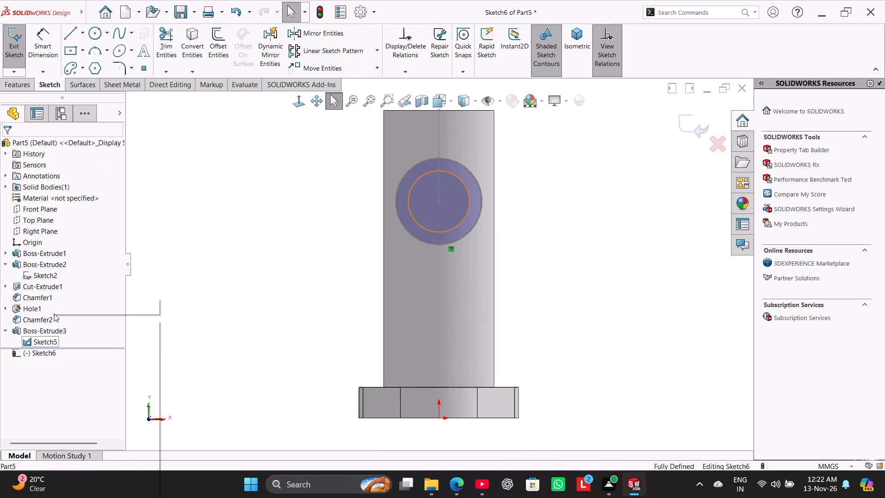
pyautogui.click(56, 304)
pyautogui.click(113, 287)
pyautogui.moveTo(264, 258); pyautogui.dragTo(204, 316, button='middle')
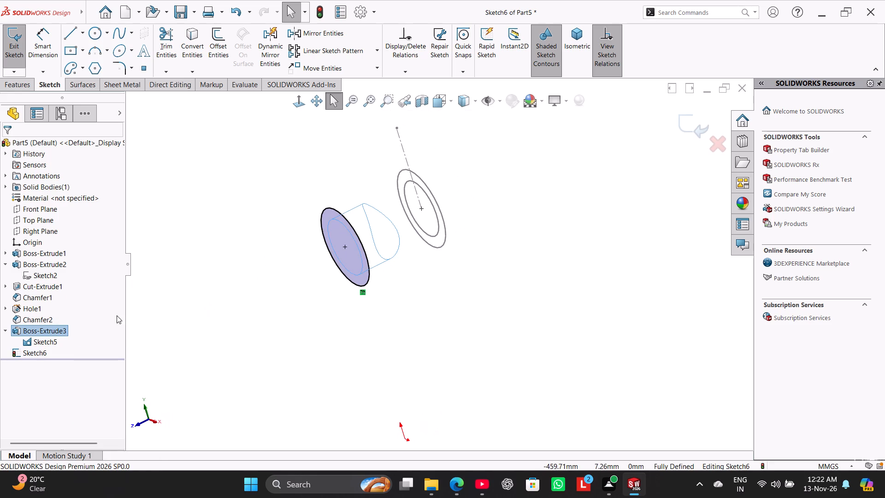
pyautogui.rightClick(51, 340)
pyautogui.click(62, 326)
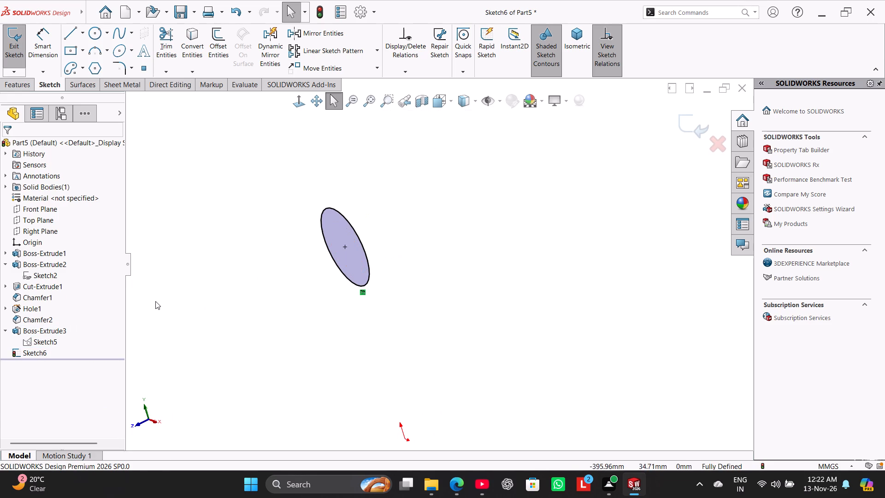
pyautogui.rightClick(51, 330)
pyautogui.click(60, 308)
pyautogui.click(175, 284)
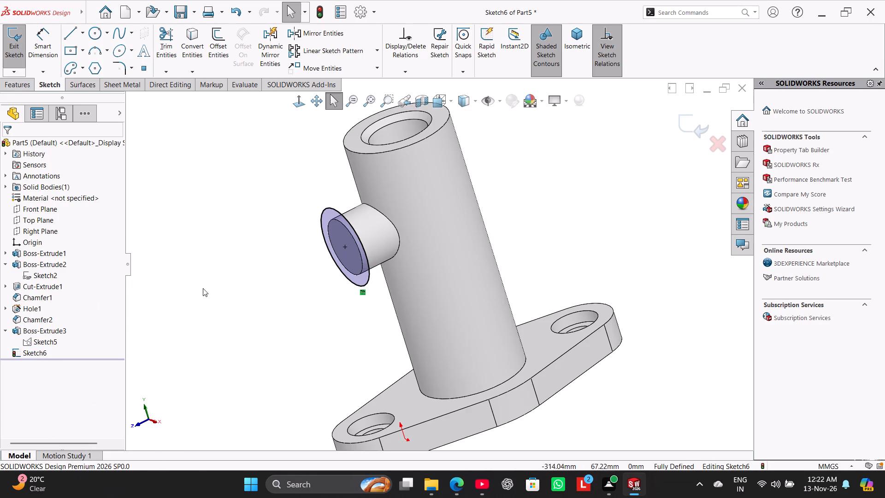
pyautogui.scroll(2, 233, 304)
pyautogui.click(7, 328)
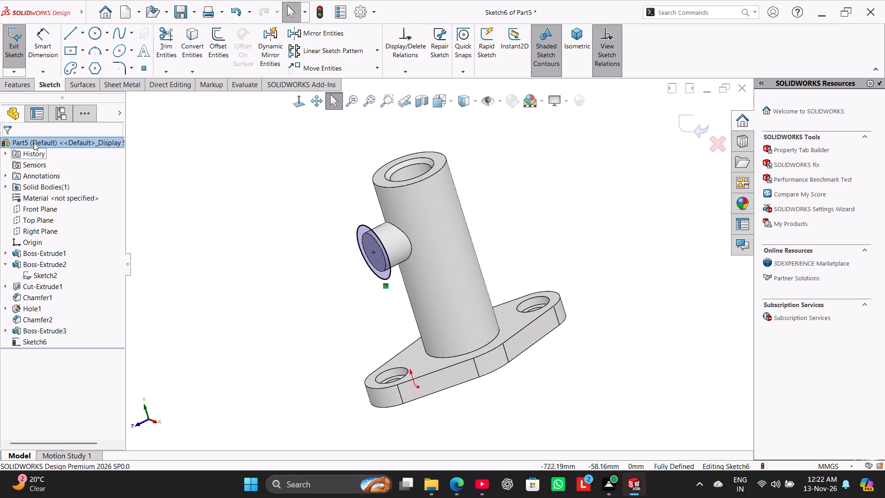
# Extrude the 70 mm circle 7 mm in the reversed direction toward the tube as an end flange.
pyautogui.click(11, 83)
pyautogui.click(14, 66)
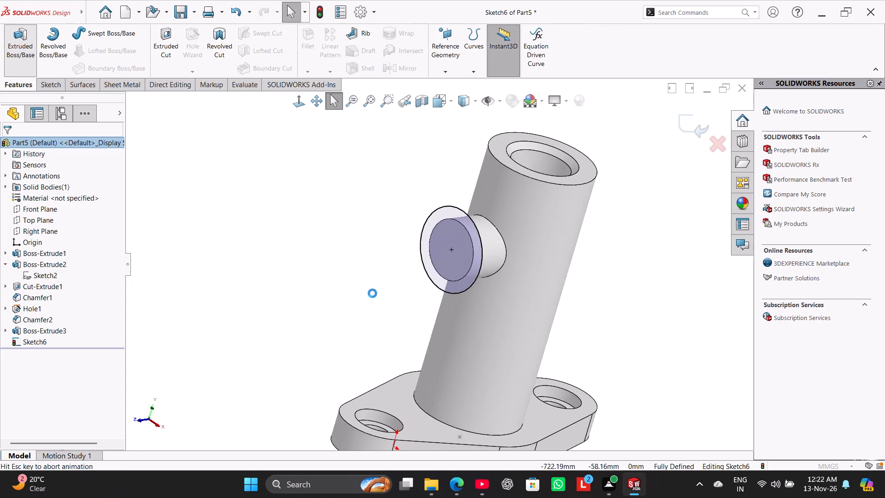
pyautogui.click(6, 207)
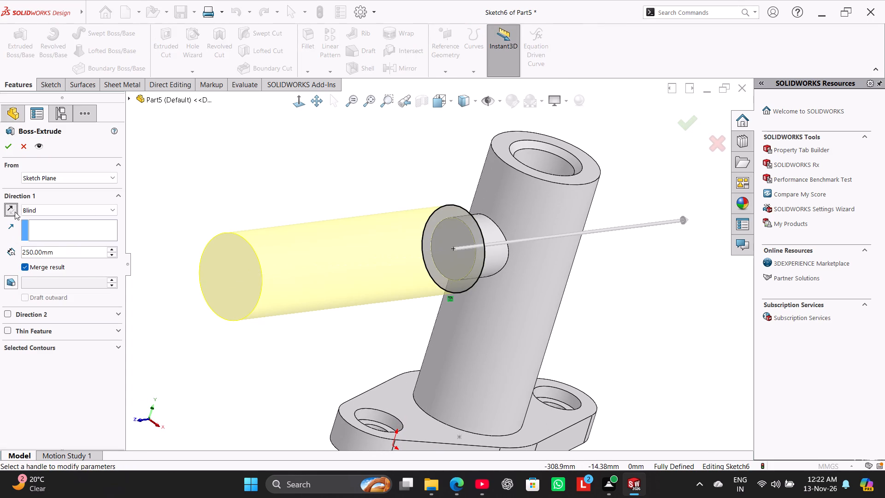
pyautogui.doubleClick(59, 256)
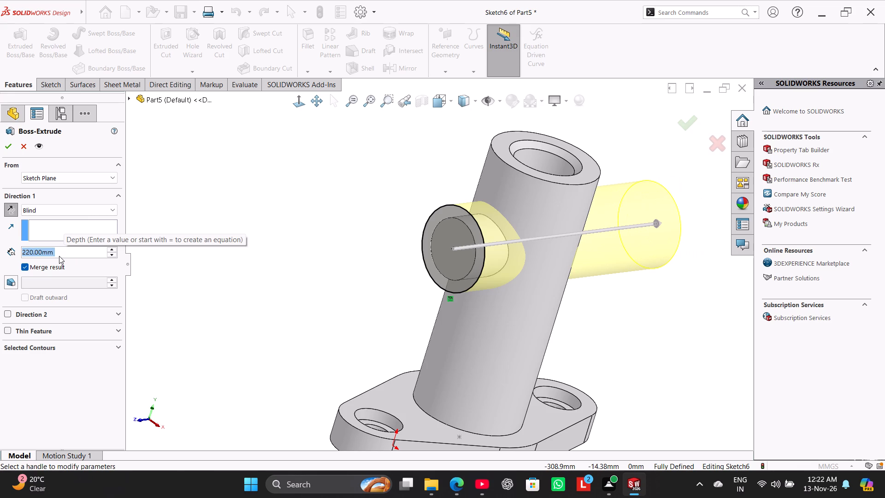
pyautogui.press('7')
pyautogui.press('Return')
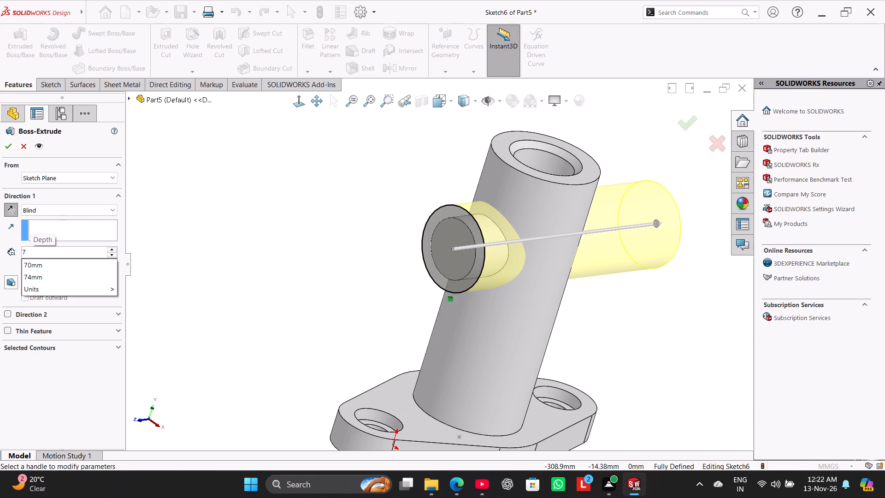
pyautogui.click(3, 146)
pyautogui.click(244, 201)
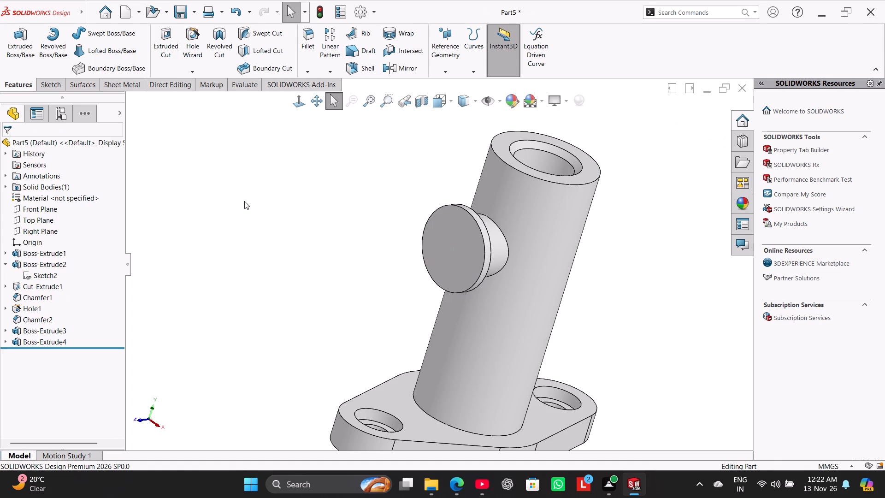
# Add a full round fillet to the end flange, using its rim as centre face and its two flat faces as side faces.
pyautogui.scroll(-2, 533, 219)
pyautogui.moveTo(311, 203); pyautogui.dragTo(271, 188, button='middle')
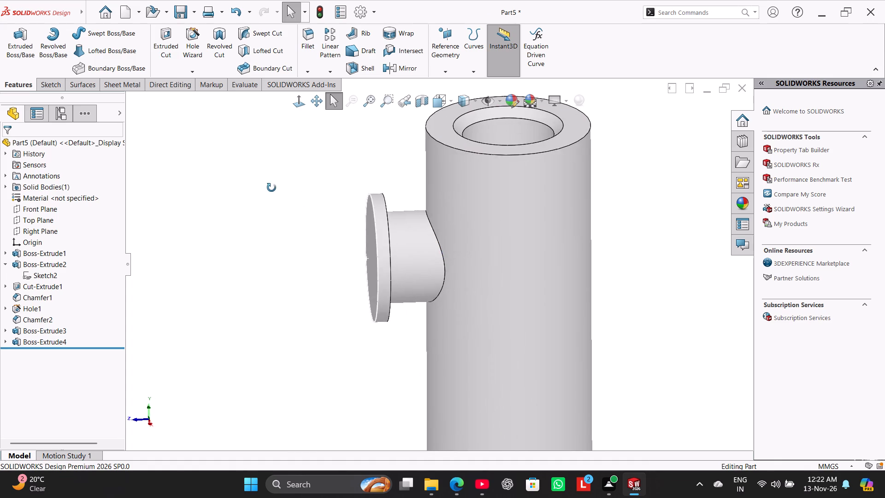
pyautogui.moveTo(271, 188); pyautogui.dragTo(257, 217, button='middle')
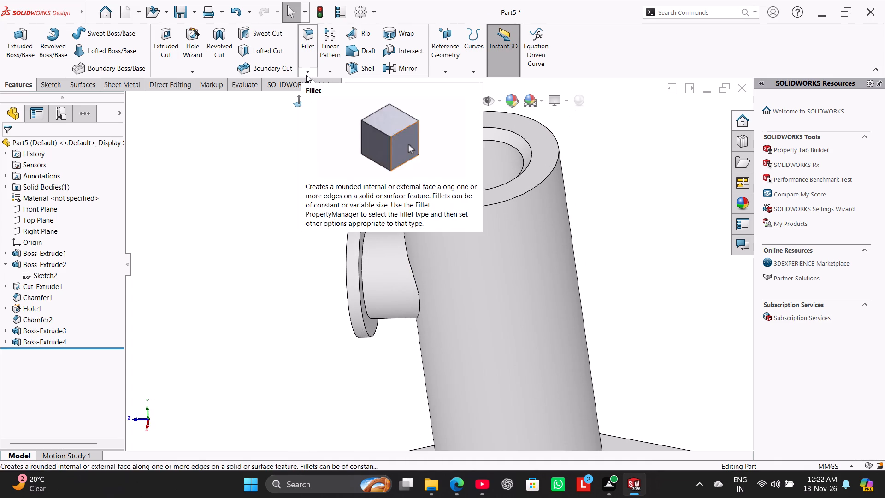
pyautogui.click(284, 183)
pyautogui.click(306, 73)
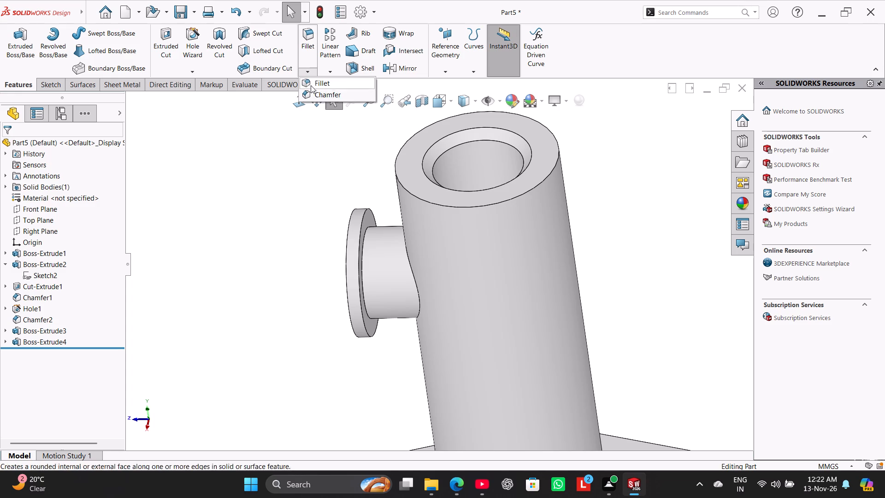
pyautogui.click(314, 79)
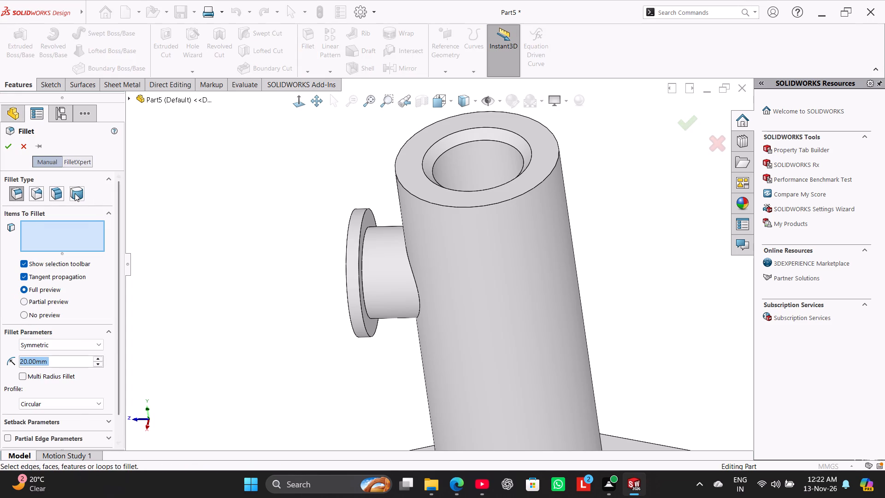
pyautogui.click(75, 193)
pyautogui.scroll(-4, 407, 250)
pyautogui.click(325, 188)
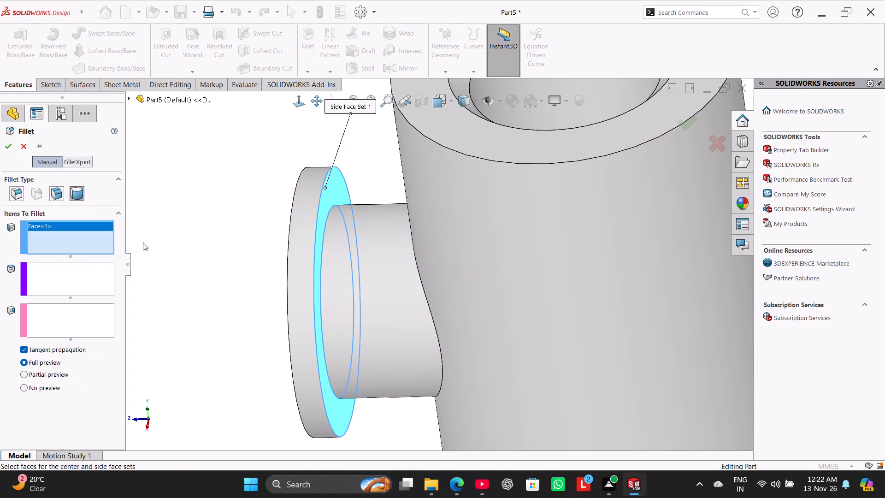
pyautogui.click(99, 273)
pyautogui.click(299, 202)
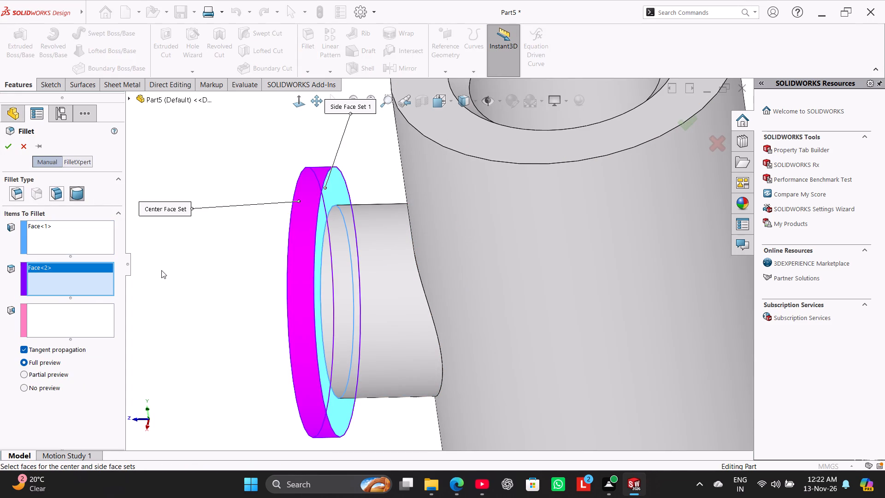
pyautogui.click(88, 314)
pyautogui.moveTo(203, 267); pyautogui.dragTo(238, 283, button='middle')
pyautogui.click(257, 246)
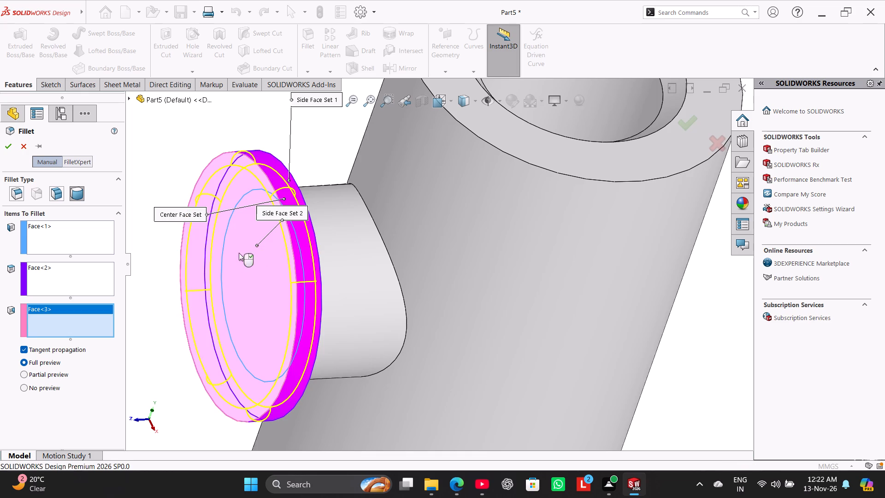
pyautogui.moveTo(172, 257); pyautogui.dragTo(147, 234, button='middle')
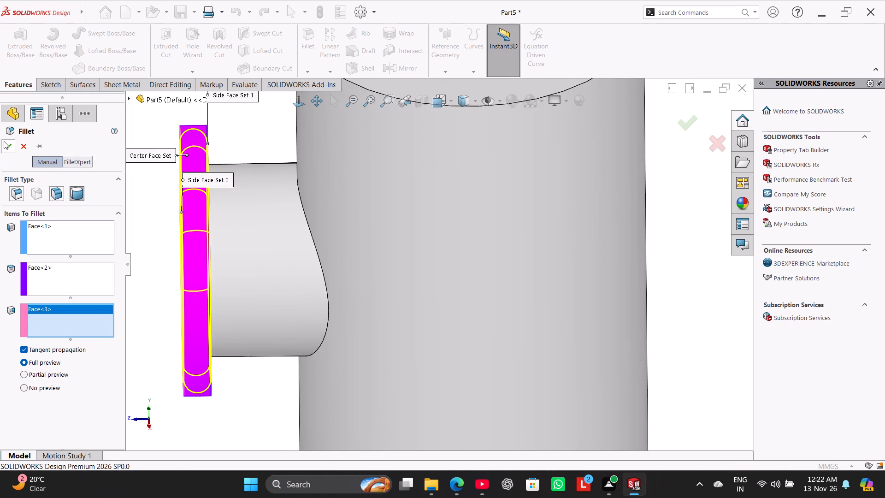
pyautogui.click(4, 141)
pyautogui.scroll(2, 184, 226)
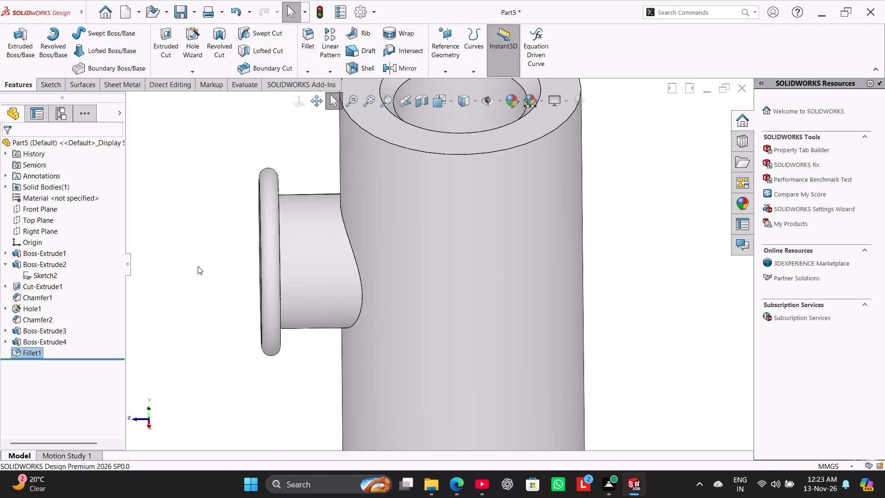
# Examine the rounded end flange in an isometric close-up.
pyautogui.moveTo(199, 273); pyautogui.dragTo(299, 247, button='right')
pyautogui.moveTo(233, 280); pyautogui.dragTo(414, 178, button='right')
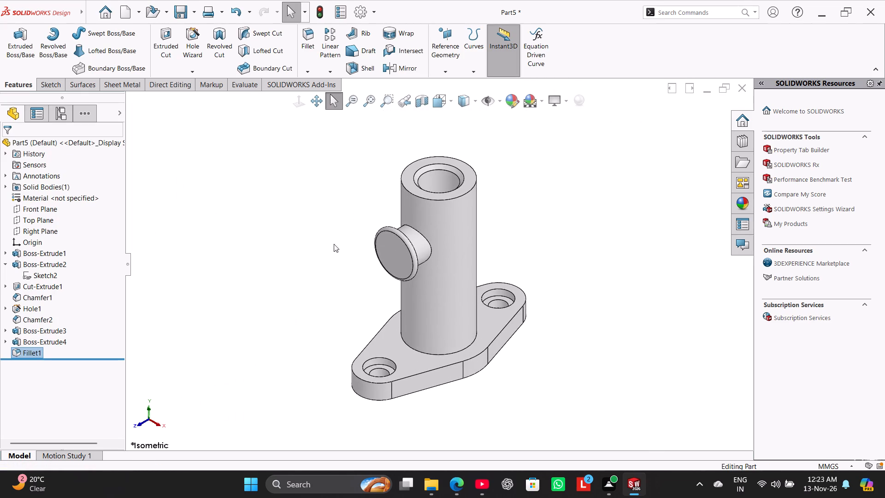
pyautogui.scroll(-3, 425, 244)
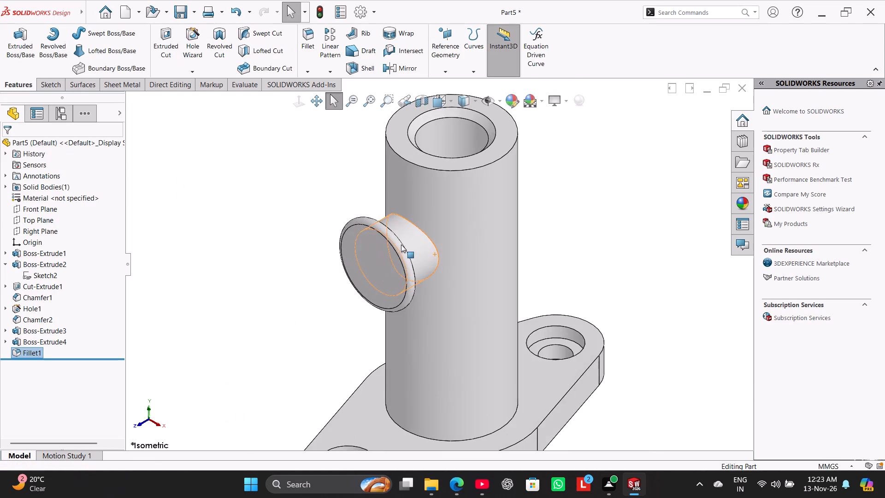
pyautogui.scroll(-3, 401, 244)
pyautogui.click(179, 226)
pyautogui.click(368, 211)
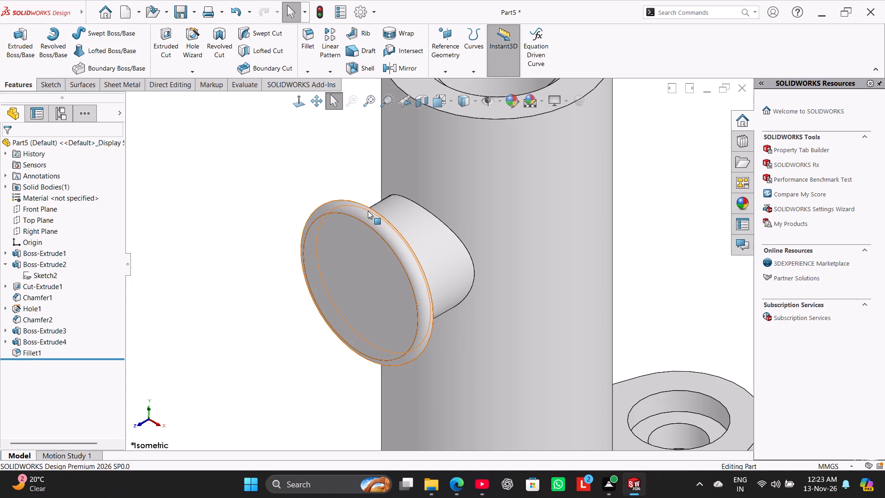
pyautogui.click(236, 220)
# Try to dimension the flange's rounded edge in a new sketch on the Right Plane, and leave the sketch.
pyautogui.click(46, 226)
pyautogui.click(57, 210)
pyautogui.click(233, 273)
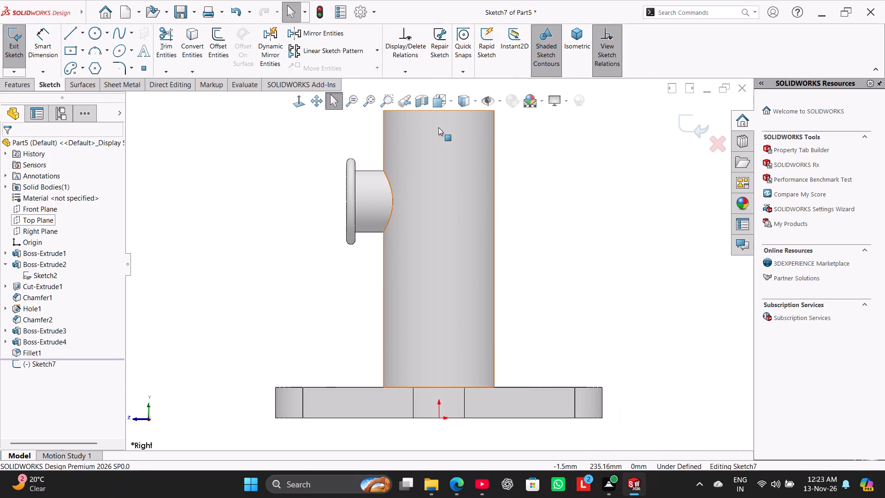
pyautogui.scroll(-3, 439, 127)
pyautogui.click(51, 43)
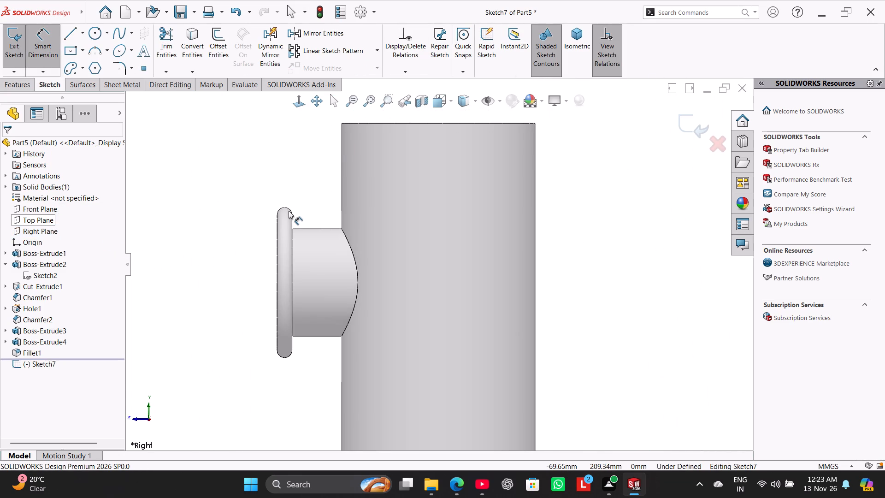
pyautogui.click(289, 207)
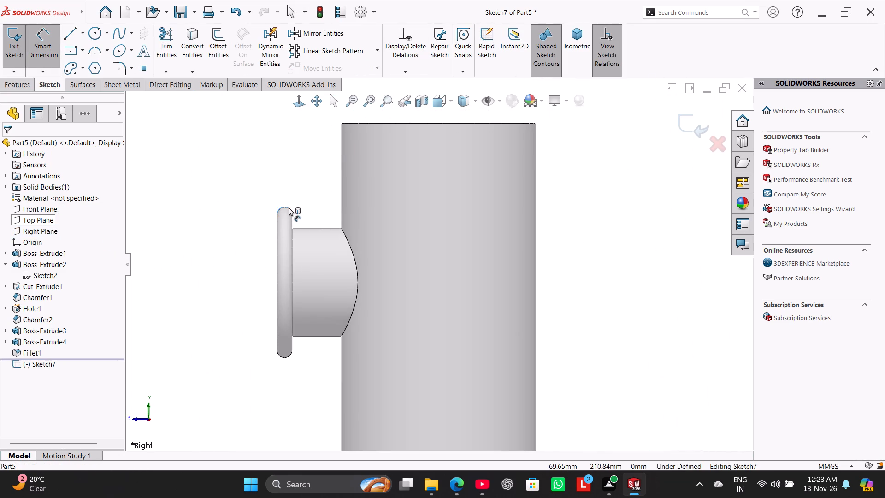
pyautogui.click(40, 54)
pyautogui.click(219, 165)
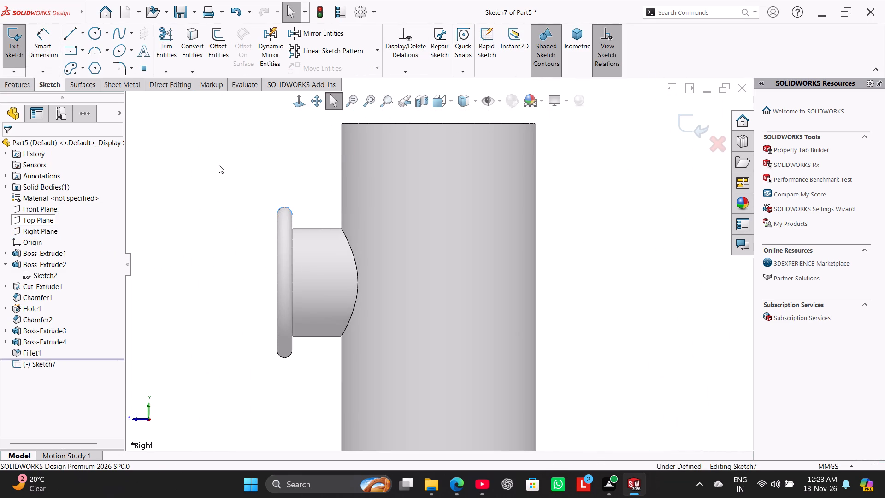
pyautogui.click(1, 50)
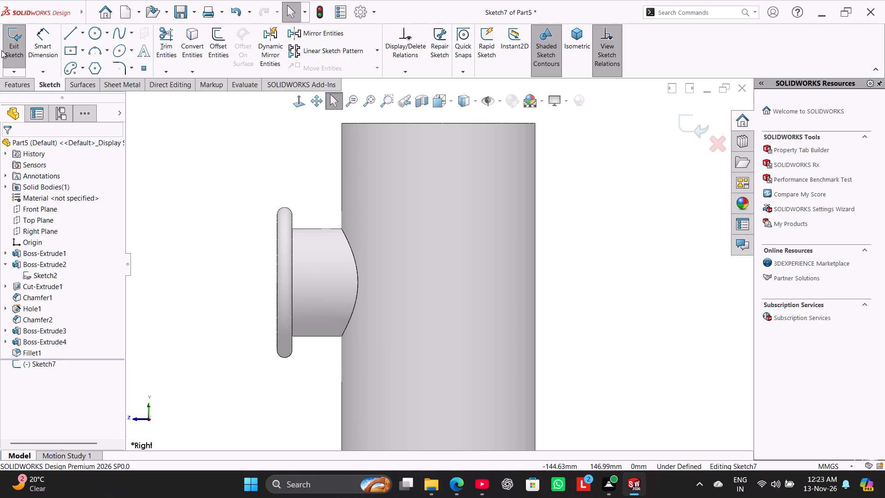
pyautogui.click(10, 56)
# Set the extrusion depth of the side boss's end flange to 14 mm.
pyautogui.moveTo(270, 327); pyautogui.dragTo(415, 198, button='right')
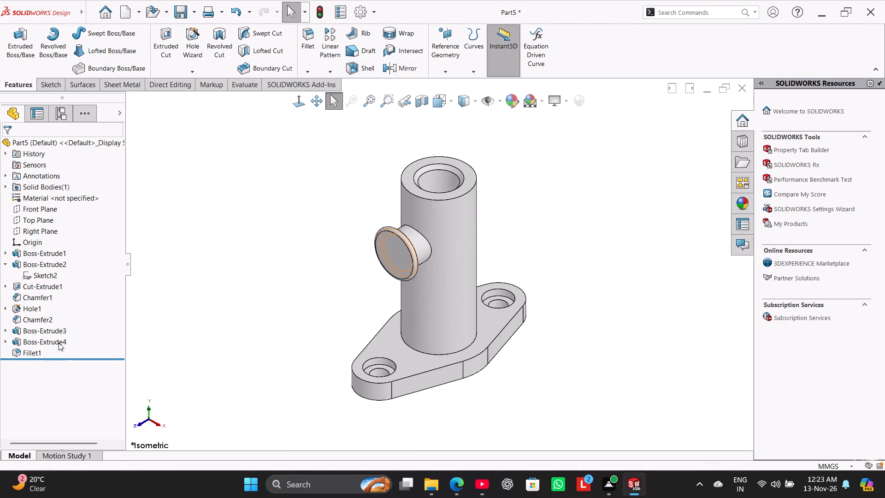
pyautogui.rightClick(59, 343)
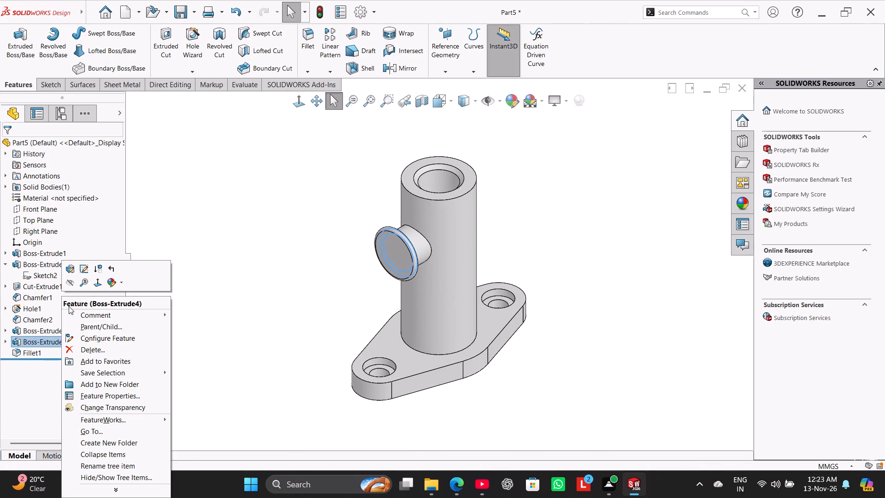
pyautogui.click(78, 268)
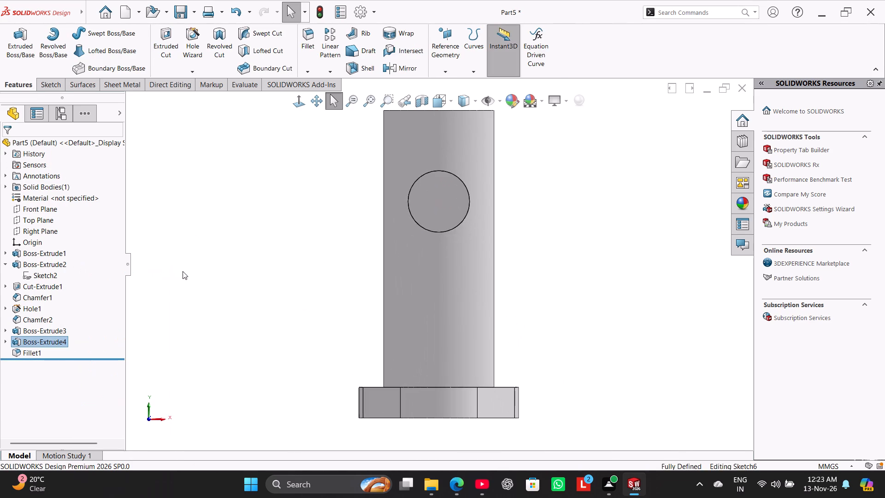
pyautogui.moveTo(3, 42); pyautogui.dragTo(8, 47)
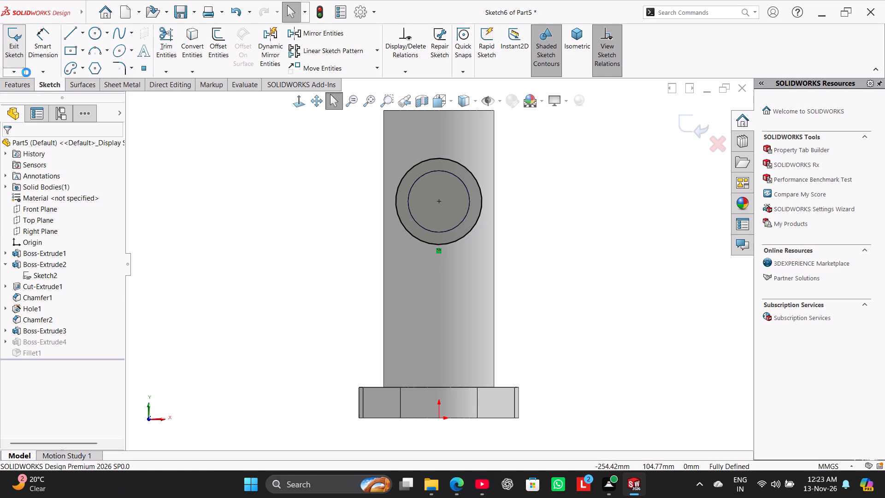
pyautogui.rightClick(50, 342)
pyautogui.click(59, 264)
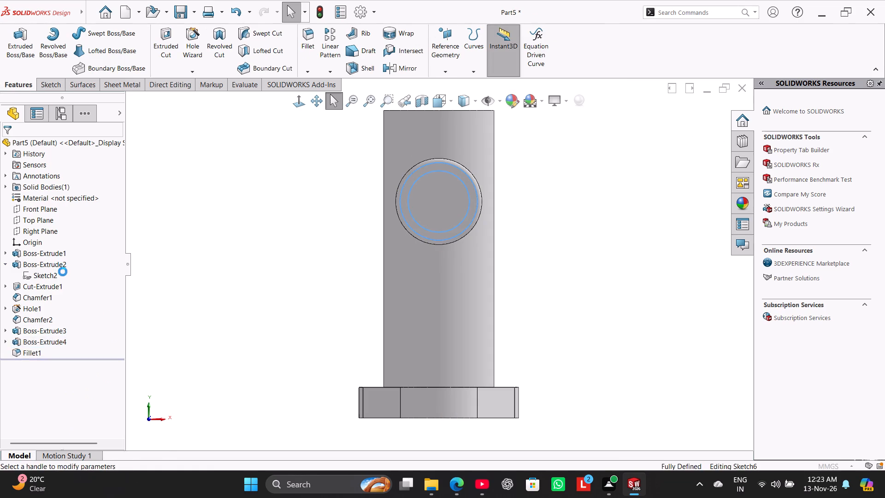
pyautogui.write('14')
pyautogui.press('Return')
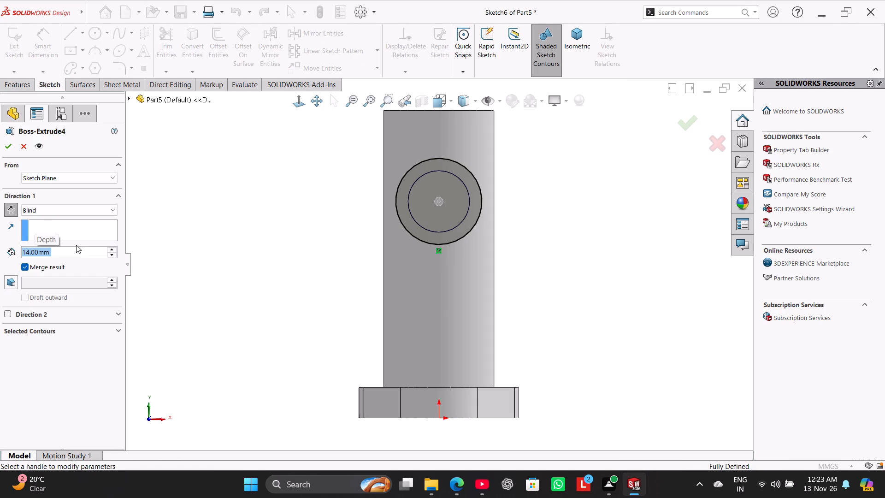
pyautogui.moveTo(5, 145); pyautogui.dragTo(9, 146)
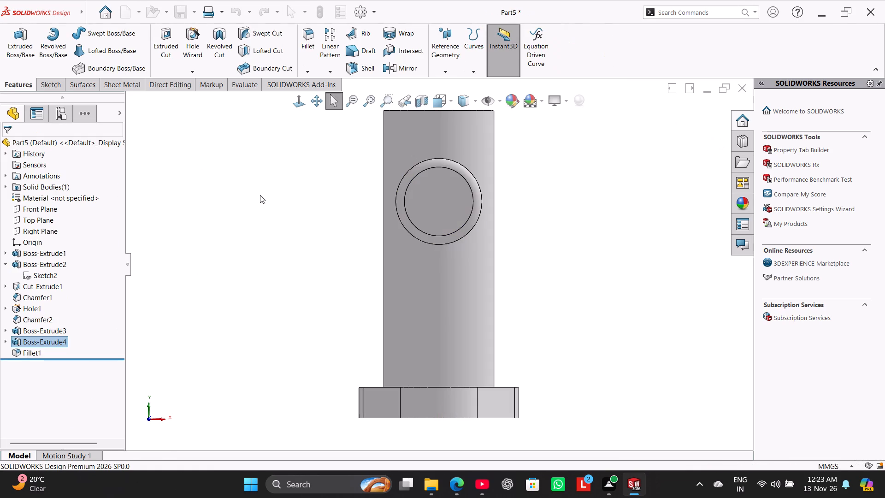
pyautogui.click(260, 195)
pyautogui.moveTo(269, 245); pyautogui.dragTo(330, 196, button='right')
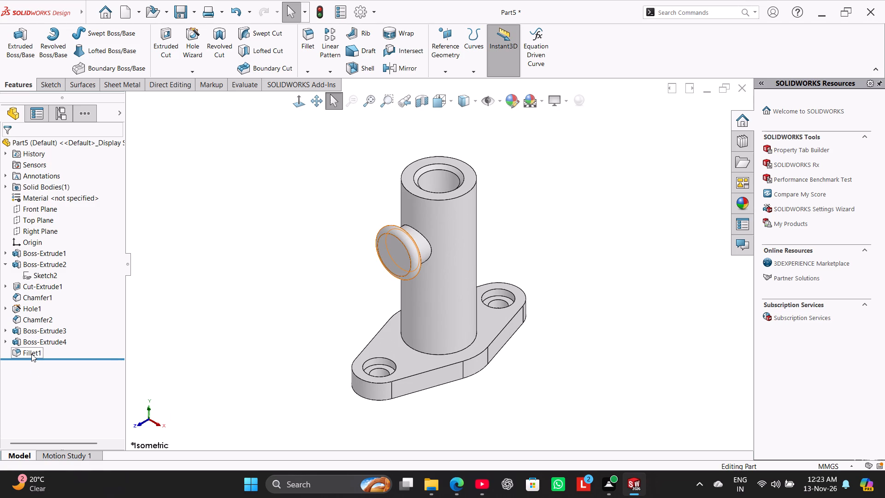
# Check the radius of the flange's rounded edge in a new sketch on the Right Plane, and leave the sketch.
pyautogui.click(35, 231)
pyautogui.click(46, 218)
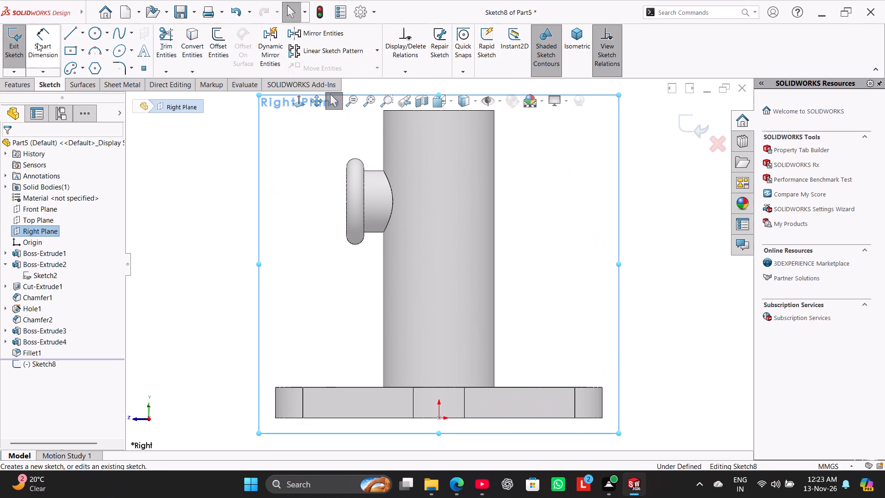
pyautogui.click(37, 43)
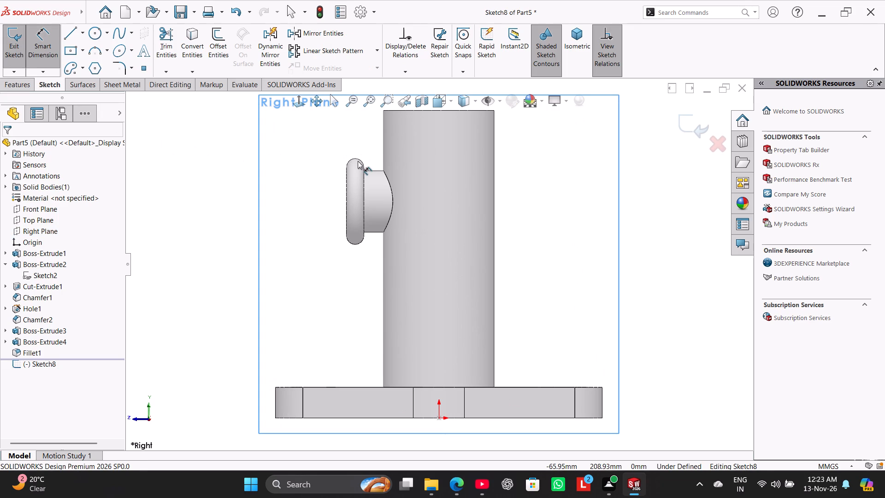
pyautogui.scroll(-5, 376, 156)
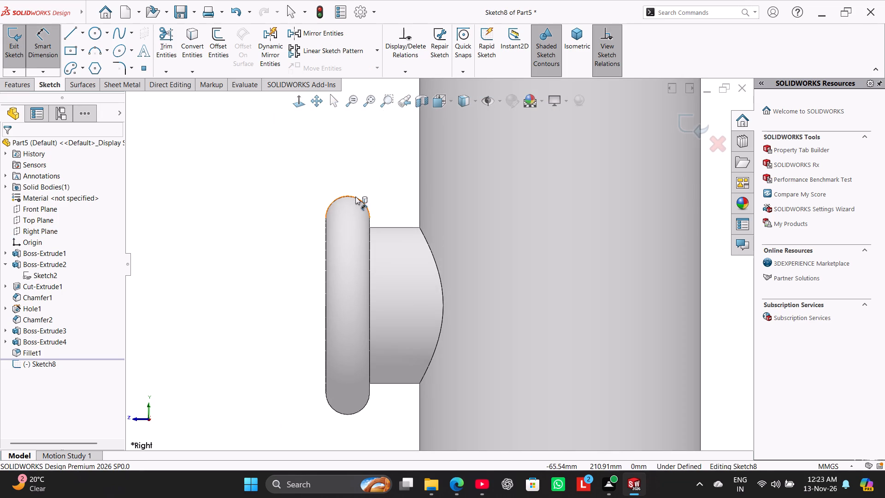
pyautogui.click(355, 196)
pyautogui.click(46, 50)
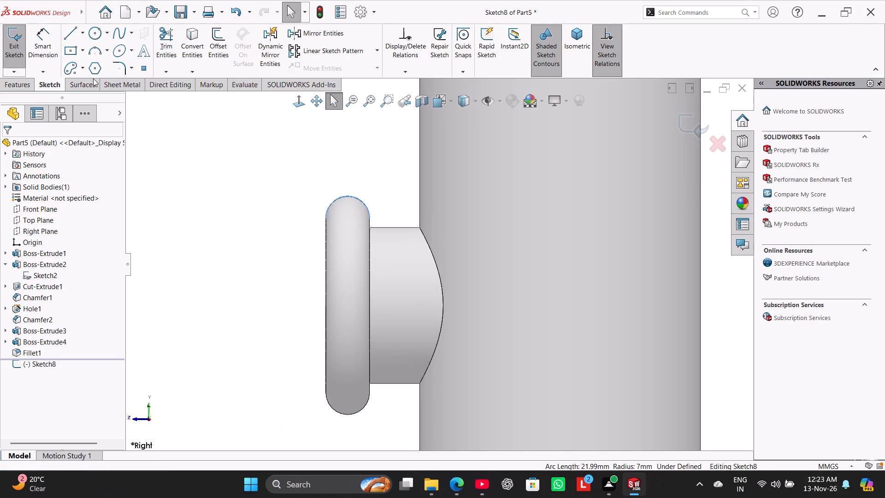
pyautogui.click(214, 176)
pyautogui.moveTo(198, 244); pyautogui.dragTo(398, 130, button='right')
pyautogui.moveTo(290, 238); pyautogui.dragTo(387, 111, button='right')
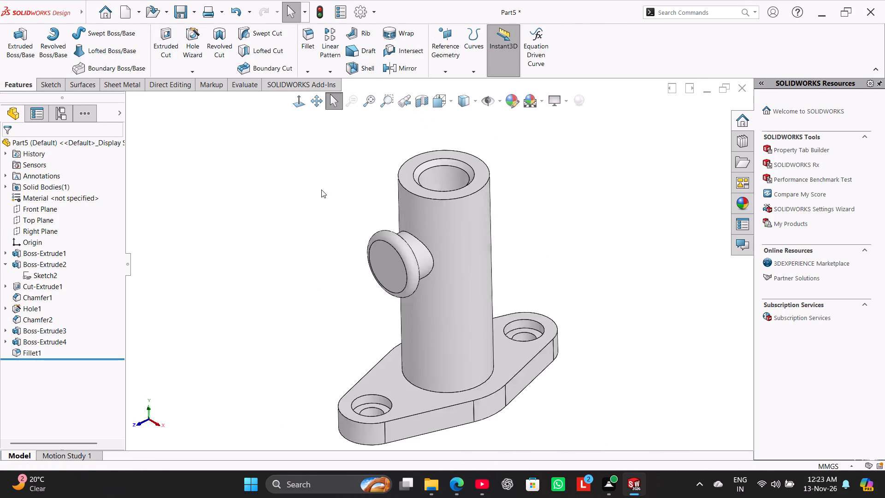
pyautogui.click(319, 192)
pyautogui.click(33, 355)
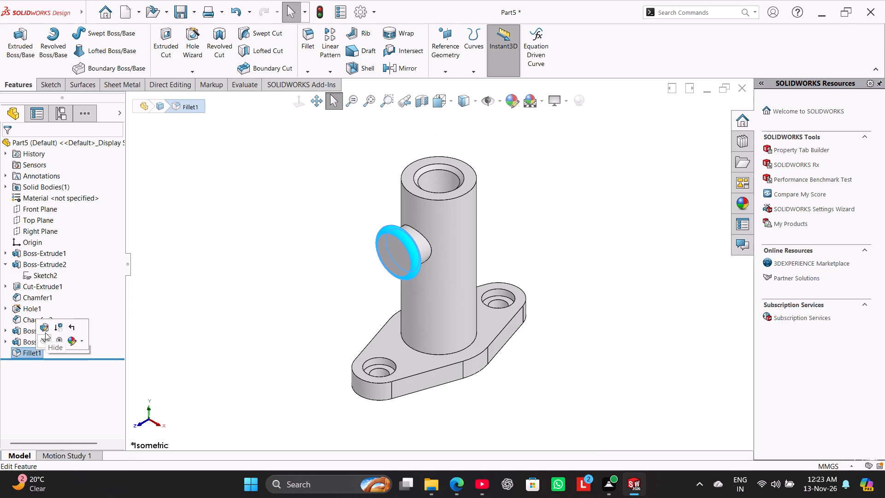
pyautogui.click(217, 184)
# Add a 7 mm constant-radius fillet to the circular edge where the side boss meets the flange.
pyautogui.click(307, 42)
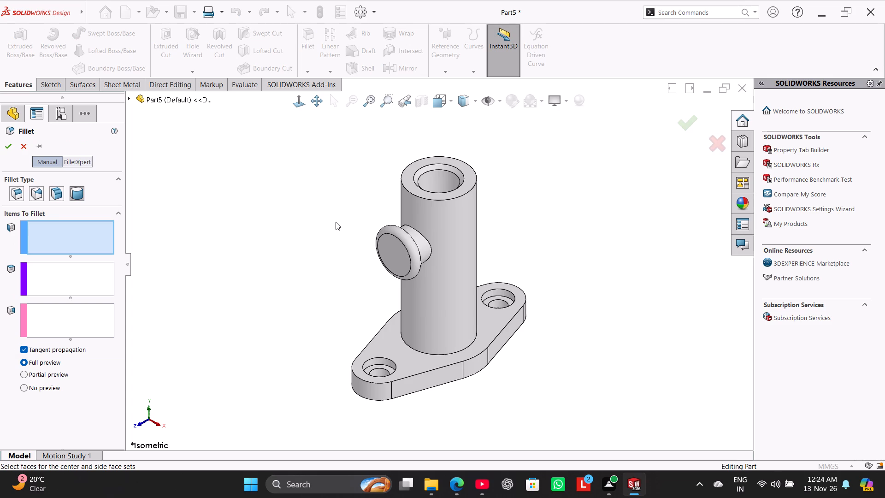
pyautogui.scroll(-6, 412, 237)
pyautogui.moveTo(297, 280); pyautogui.dragTo(234, 304, button='middle')
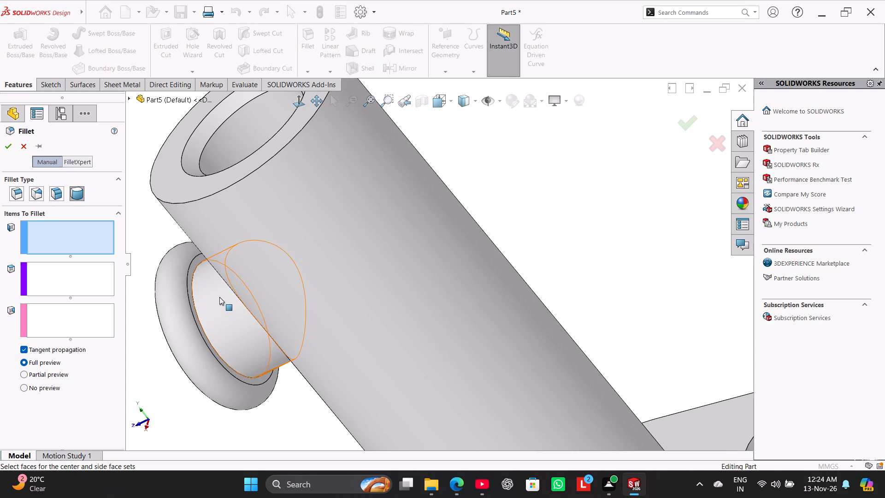
pyautogui.click(193, 283)
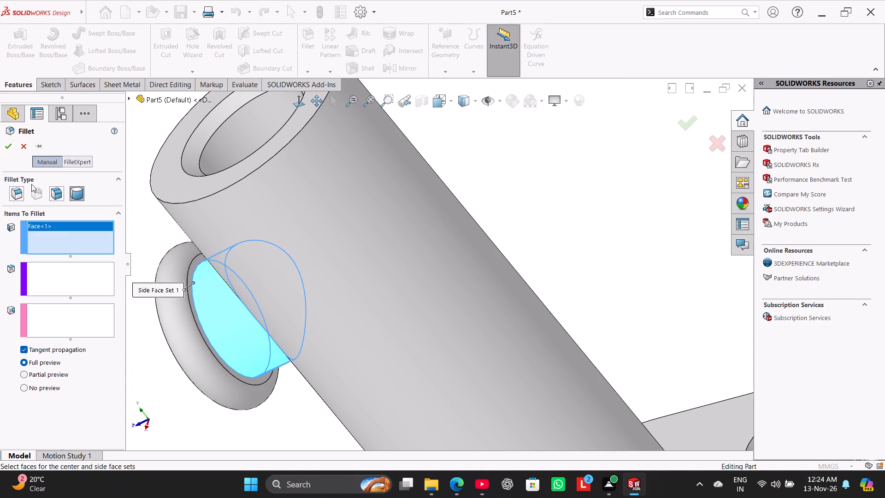
pyautogui.click(19, 193)
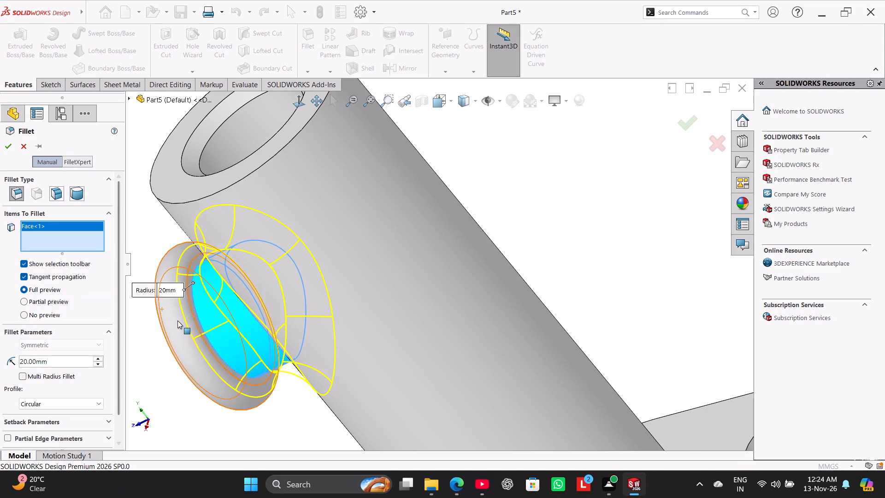
pyautogui.scroll(2, 177, 320)
pyautogui.rightClick(44, 226)
pyautogui.click(71, 243)
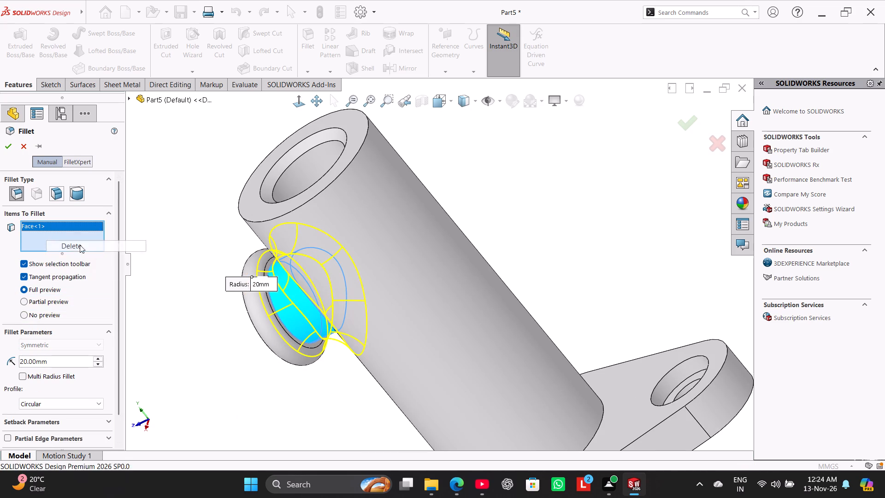
pyautogui.scroll(-4, 277, 296)
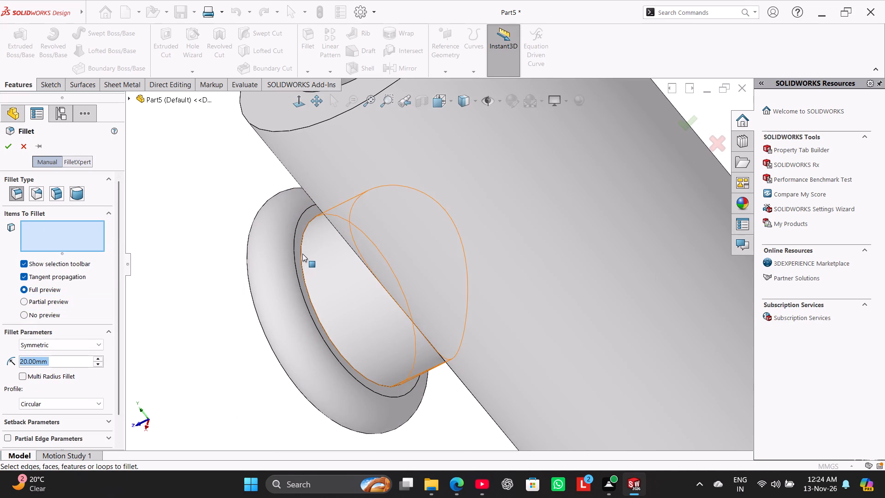
pyautogui.click(300, 251)
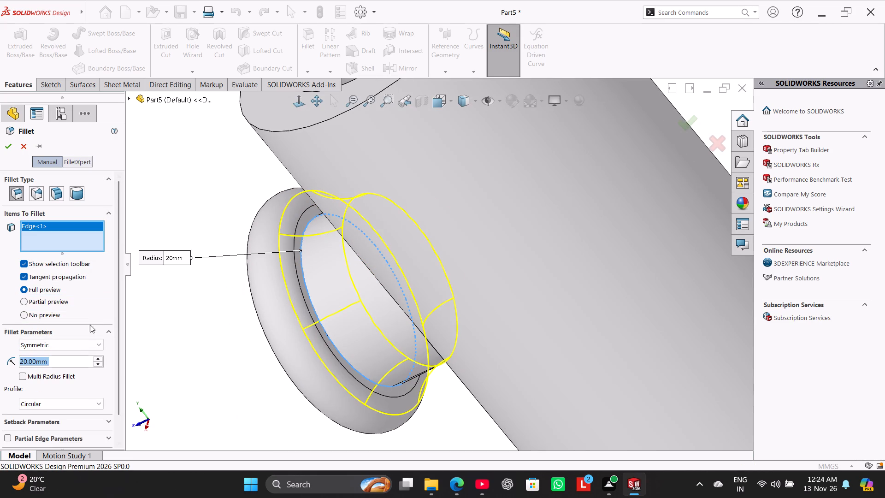
pyautogui.press('7')
pyautogui.press('Return')
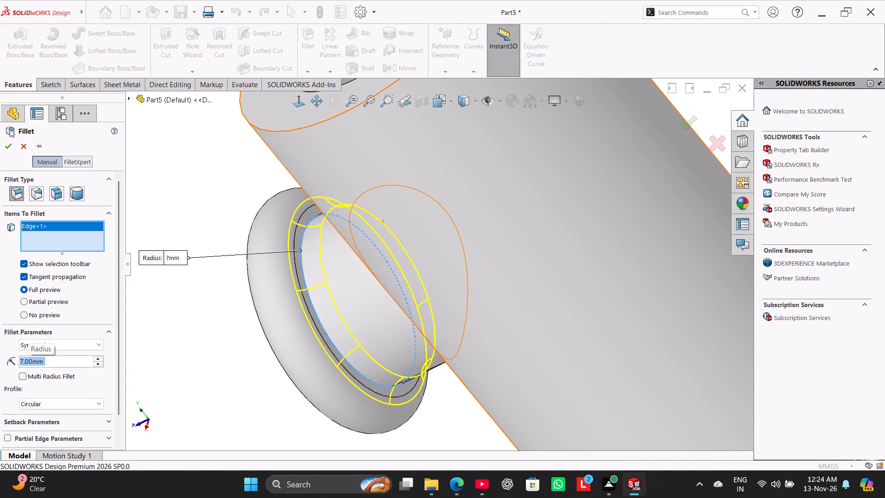
pyautogui.click(5, 143)
pyautogui.click(206, 200)
pyautogui.moveTo(189, 273); pyautogui.dragTo(481, 122, button='right')
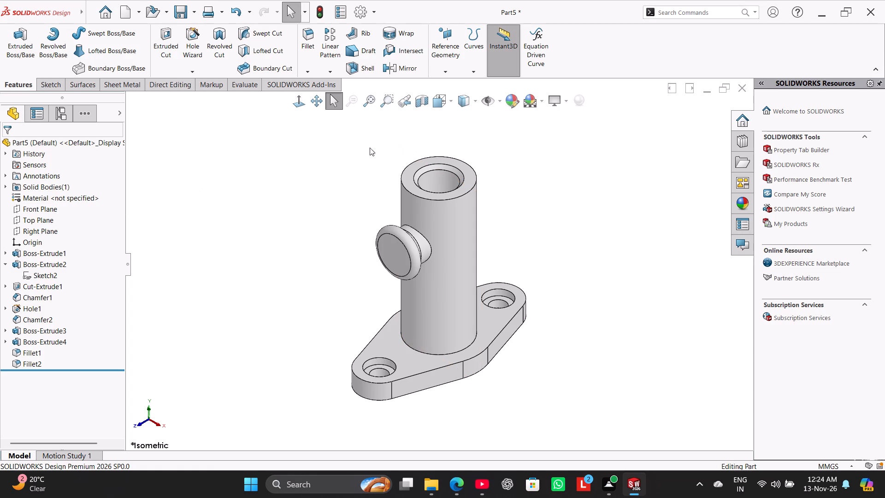
# Show the temporary axes of the part.
pyautogui.click(501, 102)
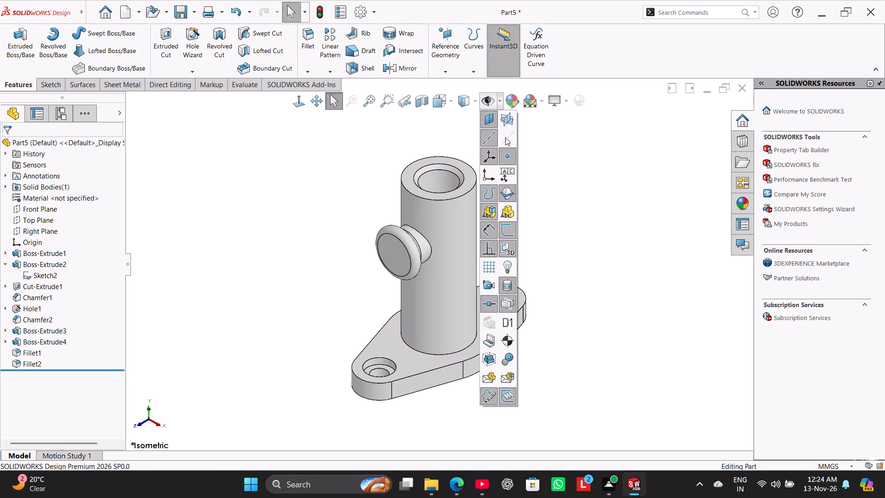
pyautogui.click(505, 137)
pyautogui.click(247, 204)
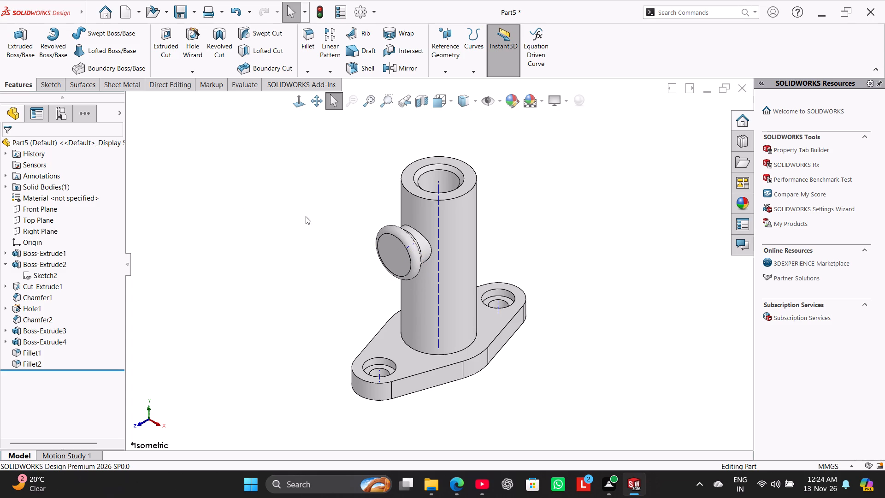
# Create a reference plane parallel to the Top Plane and coincident with the side boss's axis.
pyautogui.click(450, 71)
pyautogui.click(457, 82)
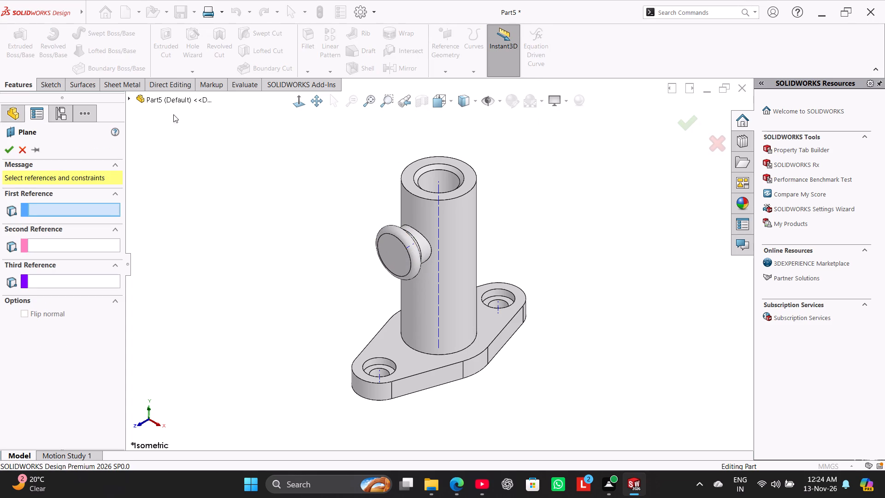
pyautogui.click(130, 99)
pyautogui.click(171, 180)
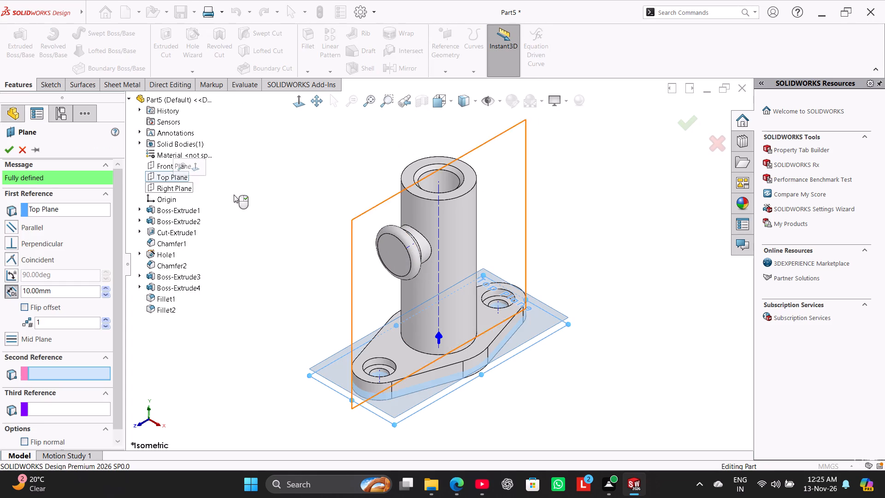
pyautogui.click(413, 244)
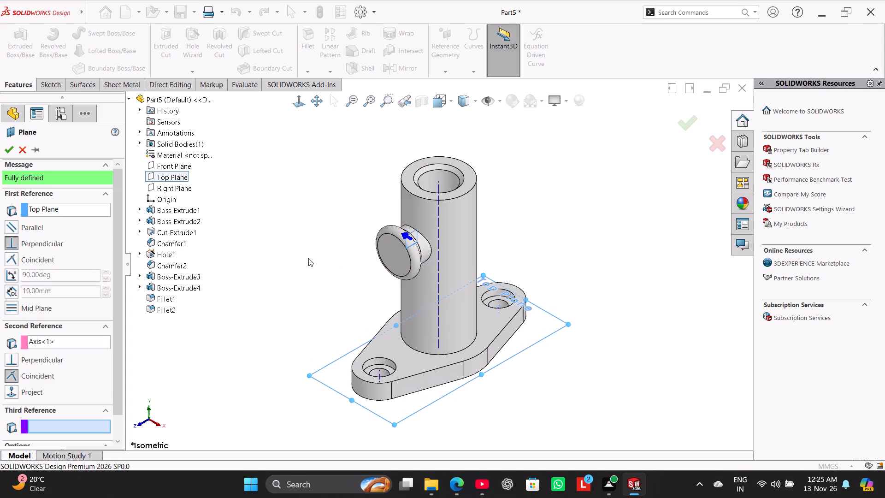
pyautogui.click(15, 228)
pyautogui.click(10, 151)
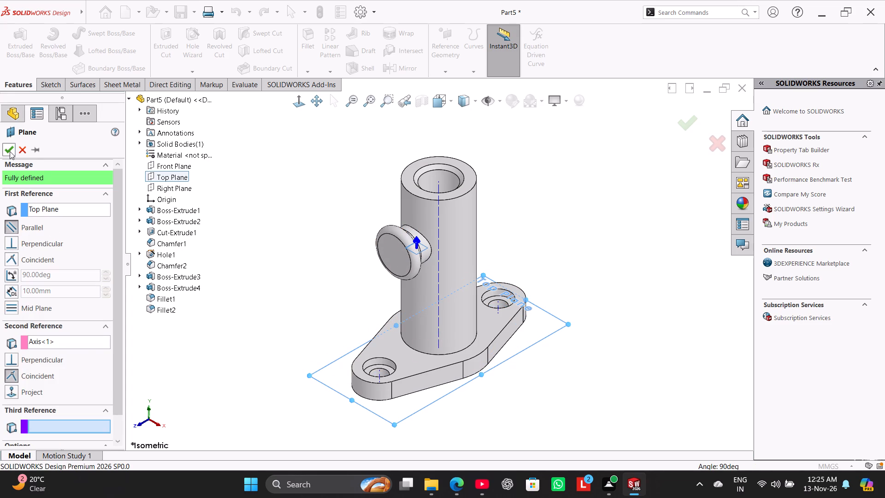
pyautogui.click(223, 213)
# Open a new sketch on the reference plane through the side boss's axis.
pyautogui.scroll(-3, 313, 267)
pyautogui.scroll(-2, 444, 284)
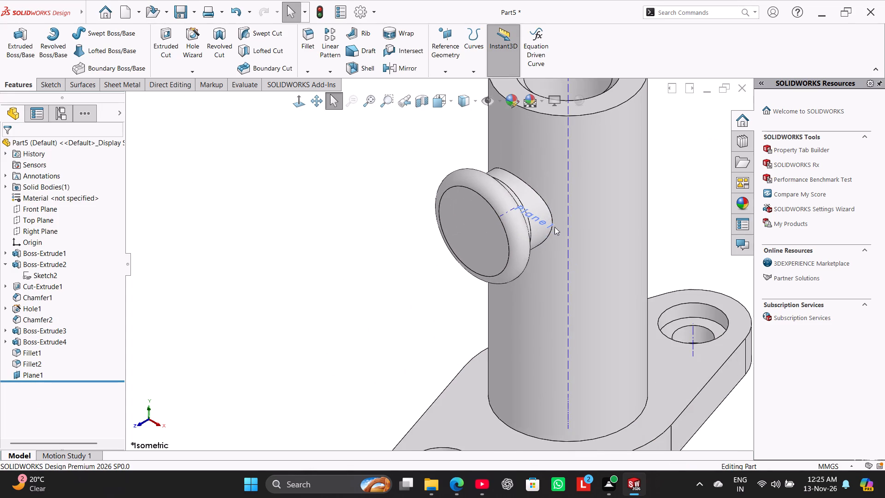
pyautogui.rightClick(30, 372)
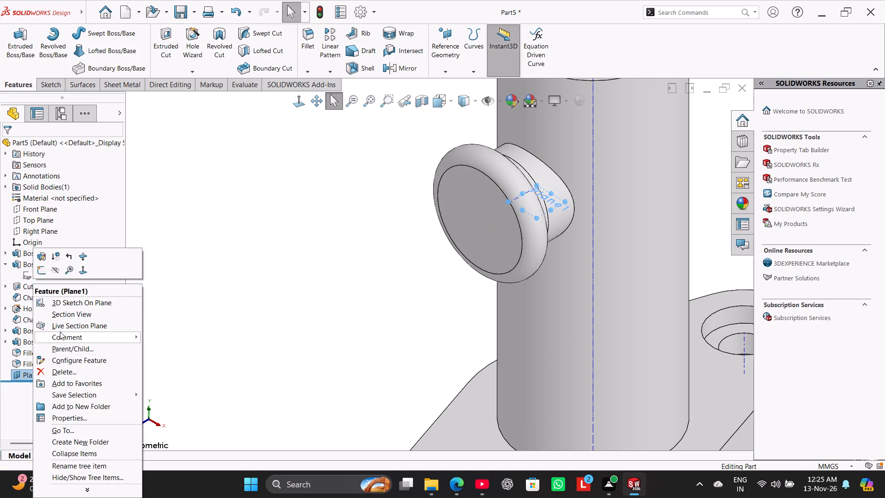
pyautogui.click(43, 270)
pyautogui.click(225, 284)
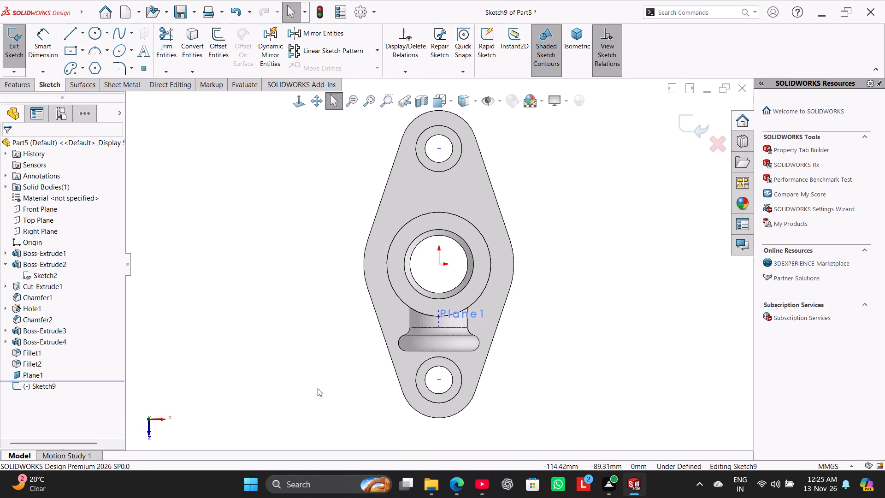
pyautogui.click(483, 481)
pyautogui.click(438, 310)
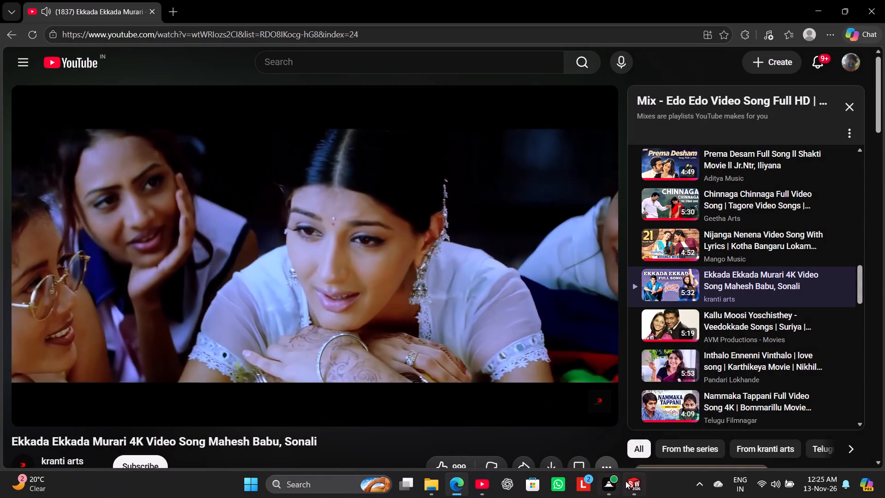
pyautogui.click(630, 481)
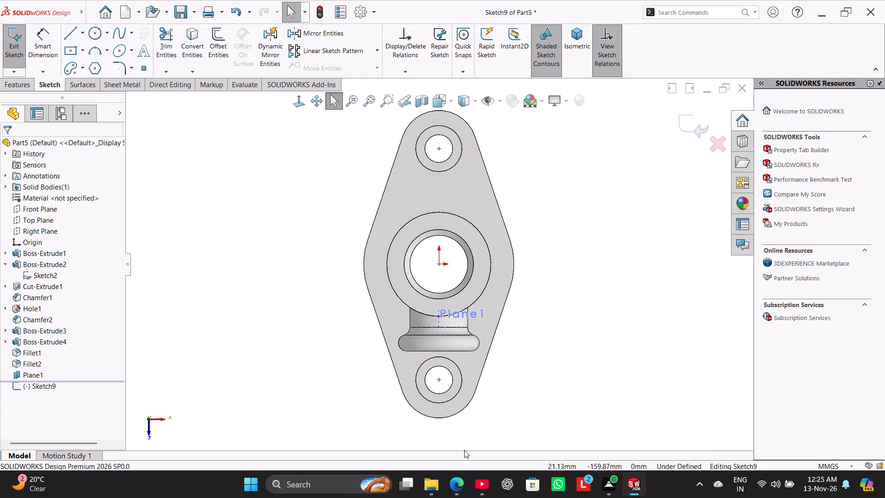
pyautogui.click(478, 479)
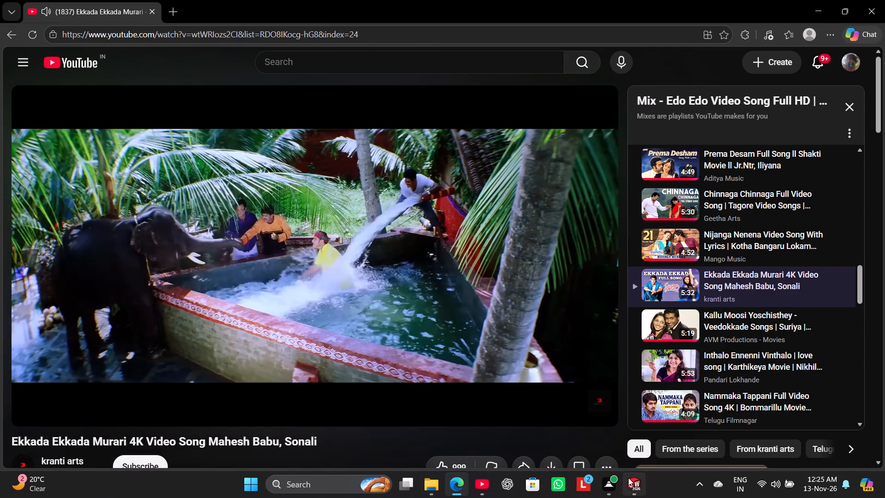
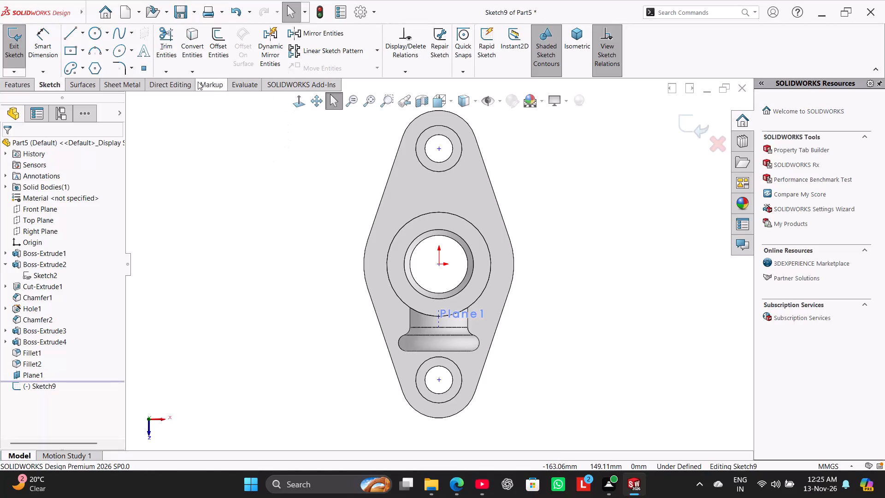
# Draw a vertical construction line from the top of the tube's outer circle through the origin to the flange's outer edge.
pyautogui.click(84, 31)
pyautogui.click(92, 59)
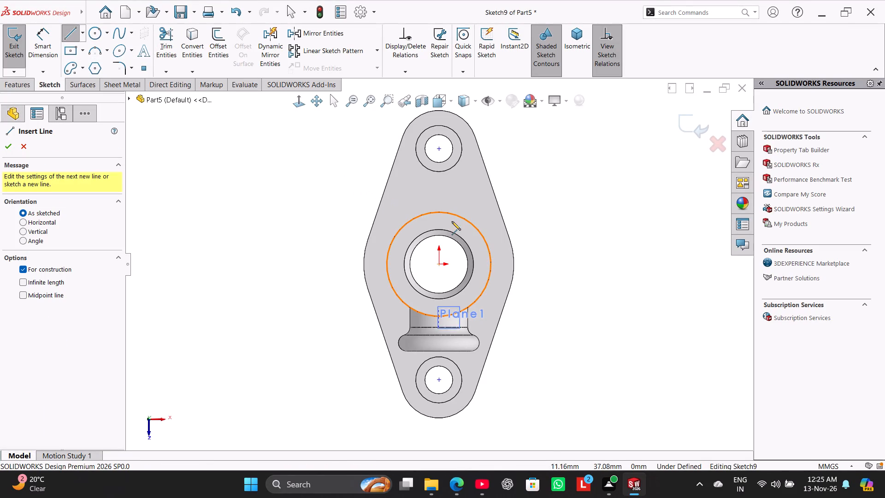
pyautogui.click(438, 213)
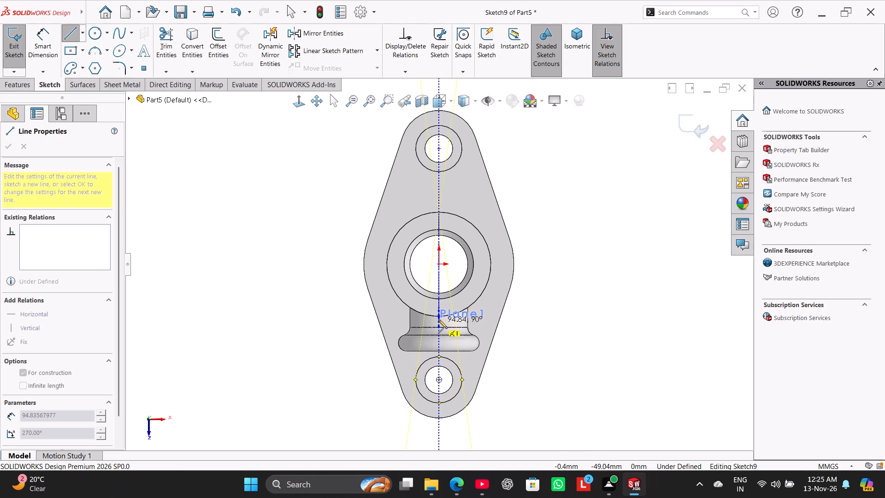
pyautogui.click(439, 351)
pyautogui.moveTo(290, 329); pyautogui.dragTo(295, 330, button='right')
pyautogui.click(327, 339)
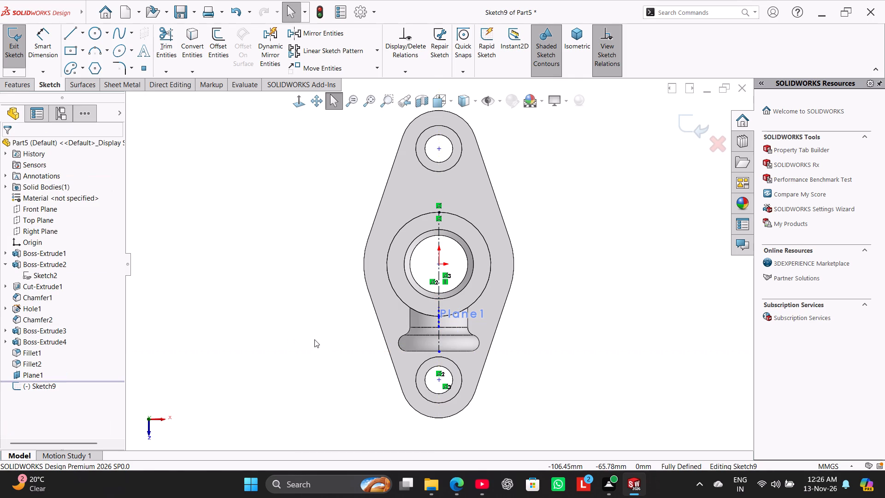
# Hide the temporary axes and all other reference item types, including the plane.
pyautogui.scroll(-4, 442, 338)
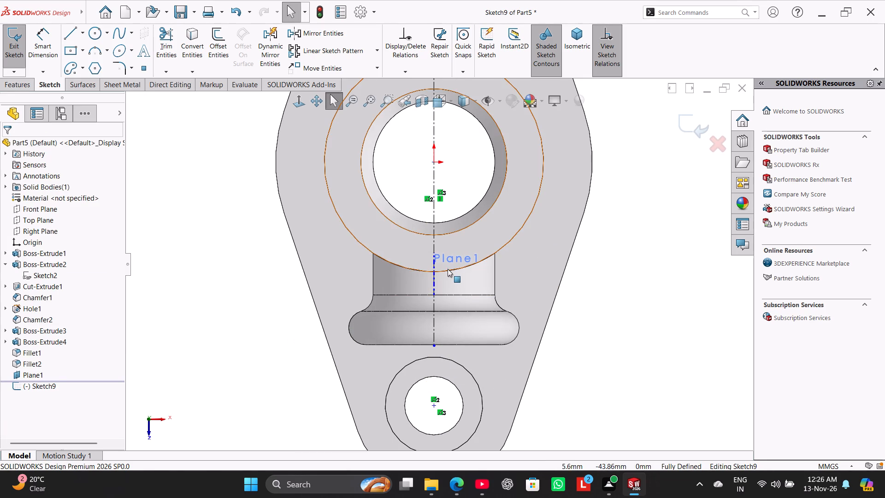
pyautogui.scroll(-5, 450, 269)
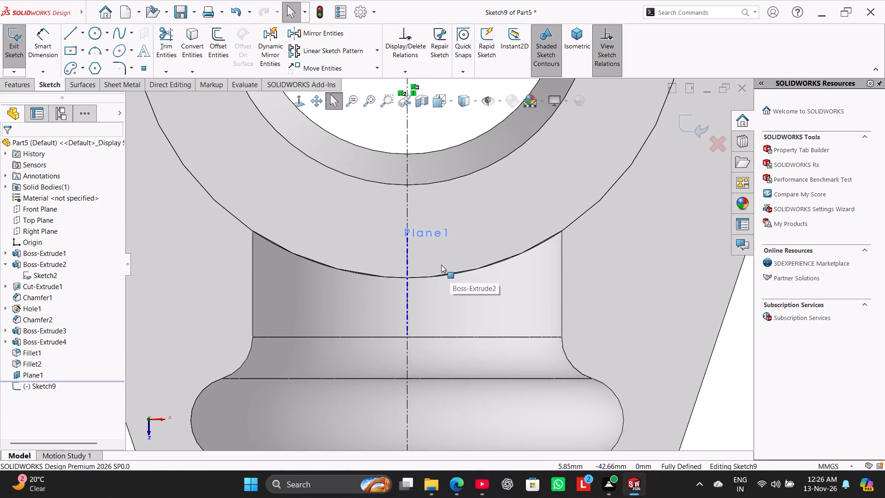
pyautogui.scroll(3, 430, 269)
pyautogui.scroll(1, 493, 172)
pyautogui.click(498, 105)
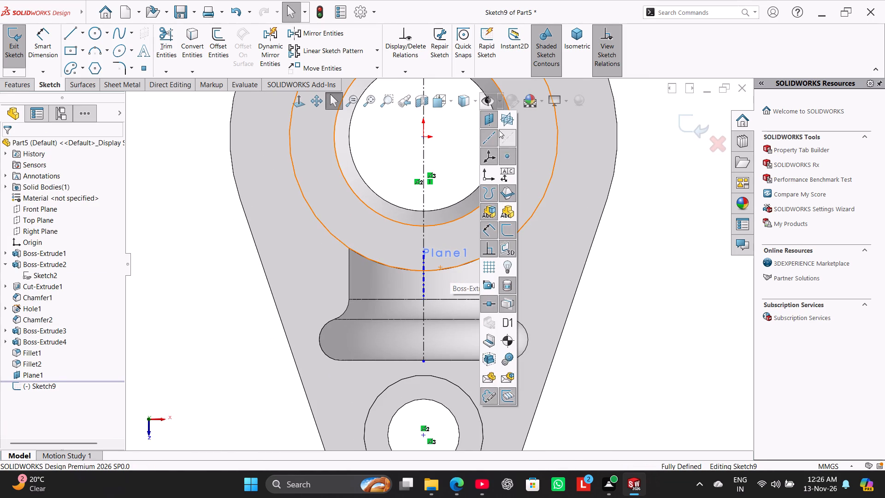
pyautogui.click(505, 144)
pyautogui.scroll(1, 213, 285)
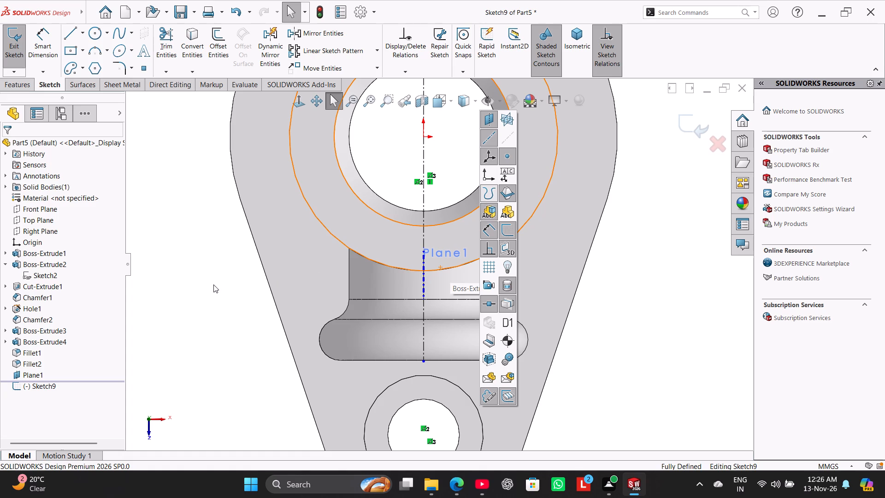
pyautogui.scroll(2, 213, 285)
pyautogui.click(223, 271)
pyautogui.click(488, 101)
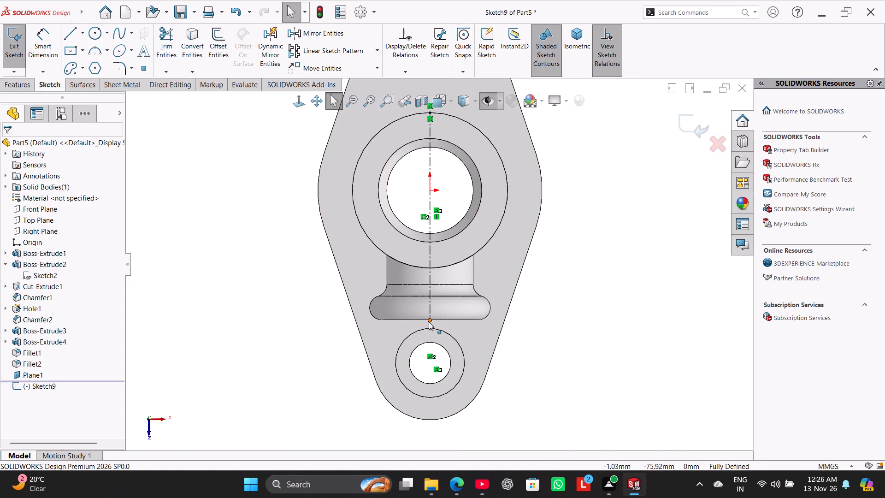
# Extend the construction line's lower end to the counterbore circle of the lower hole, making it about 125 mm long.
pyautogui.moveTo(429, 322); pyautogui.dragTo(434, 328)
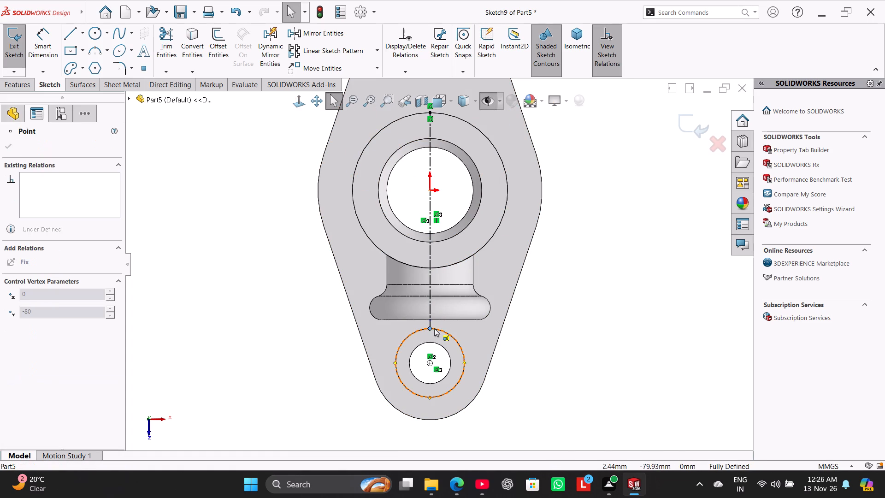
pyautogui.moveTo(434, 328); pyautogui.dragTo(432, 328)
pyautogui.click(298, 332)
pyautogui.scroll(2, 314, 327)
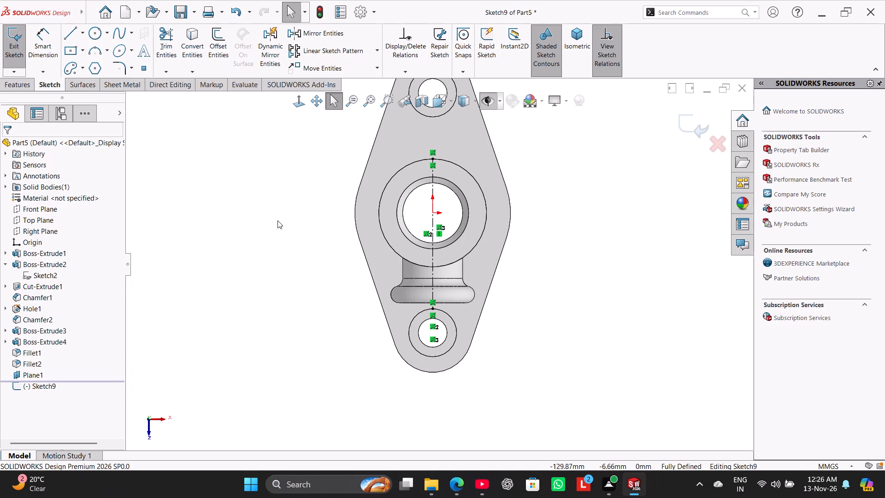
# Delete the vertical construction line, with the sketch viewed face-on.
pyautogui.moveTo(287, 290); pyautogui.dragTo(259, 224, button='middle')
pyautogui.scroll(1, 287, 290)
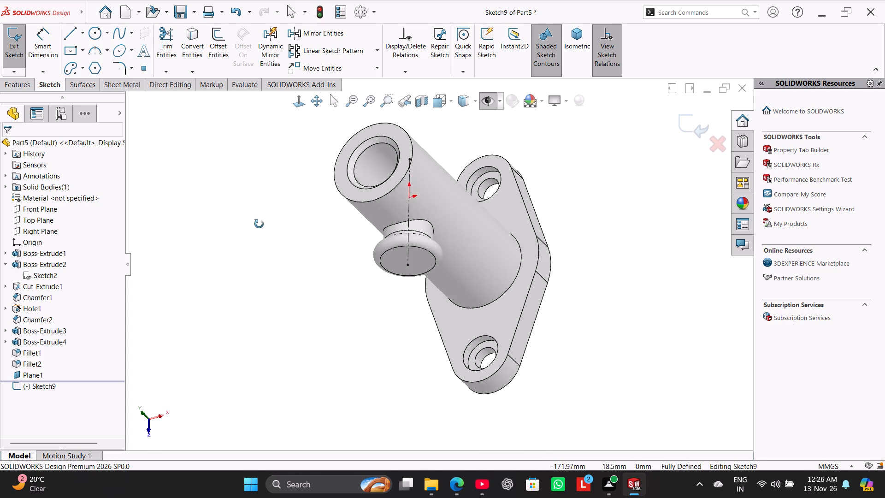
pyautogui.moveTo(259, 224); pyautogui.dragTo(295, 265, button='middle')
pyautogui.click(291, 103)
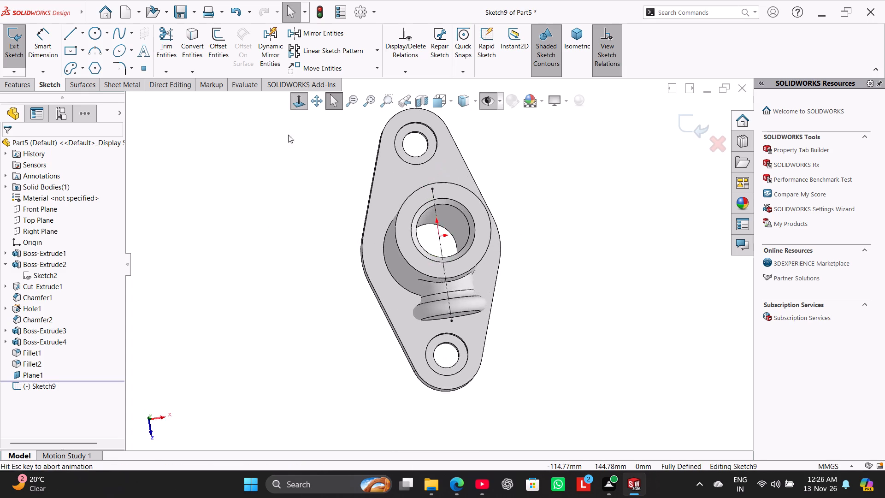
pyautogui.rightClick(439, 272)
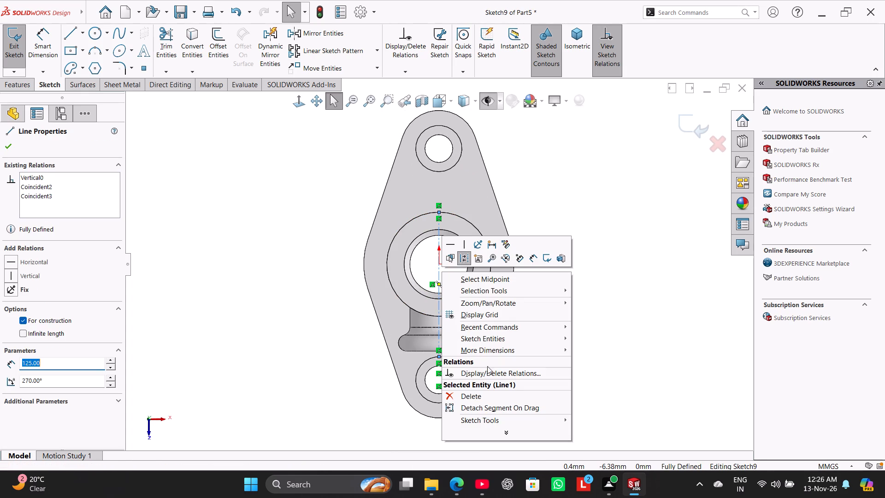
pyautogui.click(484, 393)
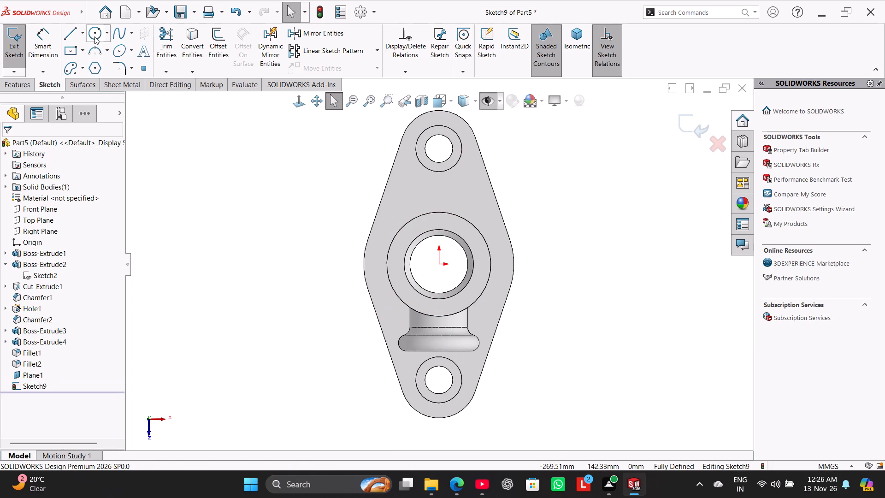
# Sketch a circle with a radius of about 38 mm centred on the origin.
pyautogui.click(94, 36)
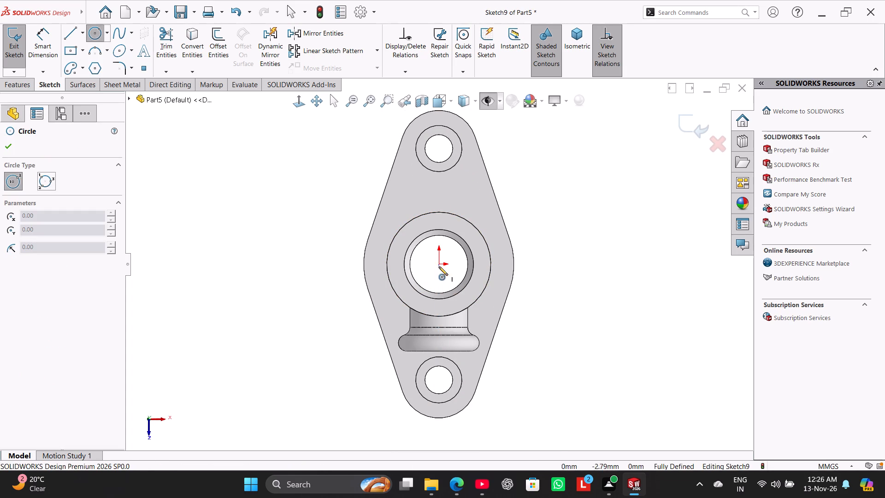
pyautogui.click(439, 263)
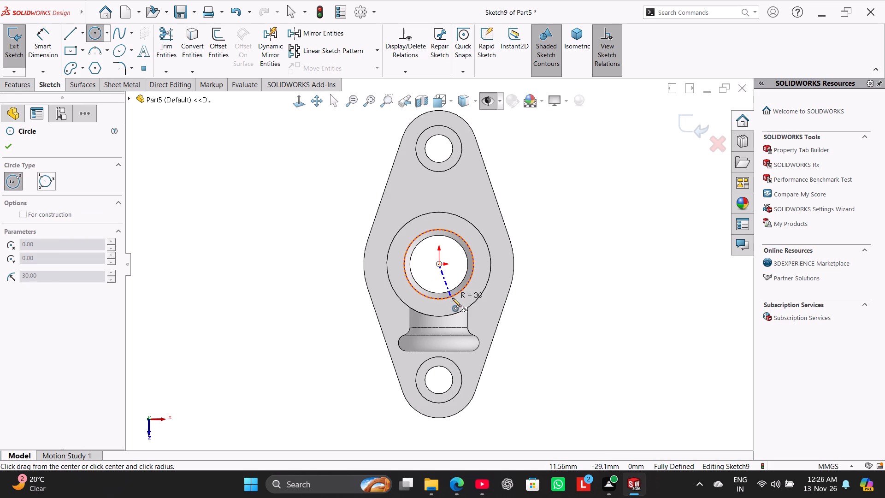
pyautogui.click(454, 306)
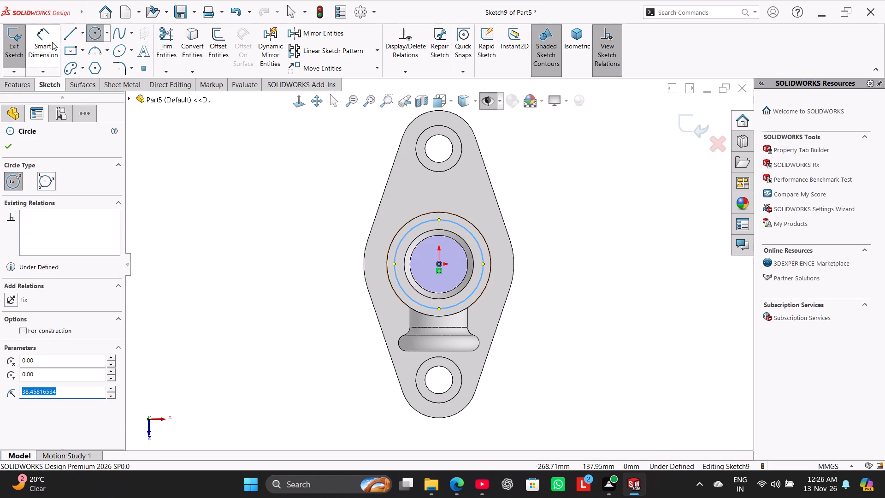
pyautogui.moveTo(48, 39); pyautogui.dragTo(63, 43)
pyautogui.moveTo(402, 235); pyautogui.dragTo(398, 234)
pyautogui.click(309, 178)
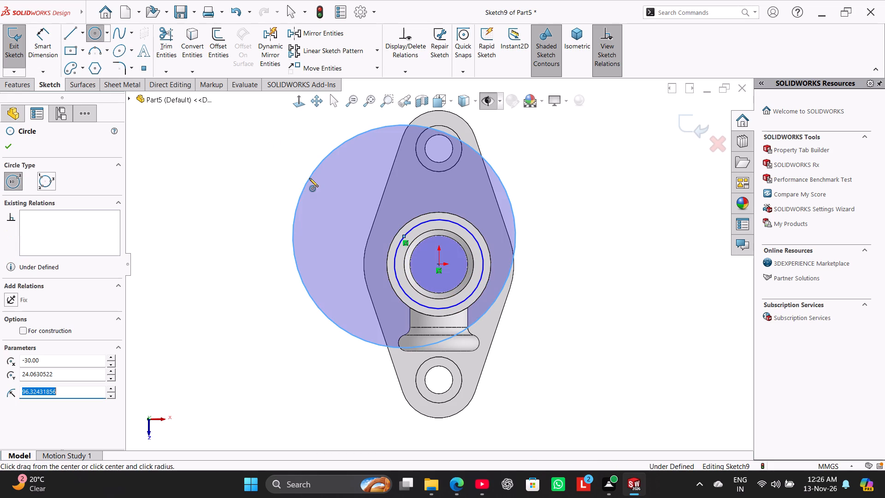
# Dimension the origin-centred circle to a diameter of 70 mm.
pyautogui.click(33, 49)
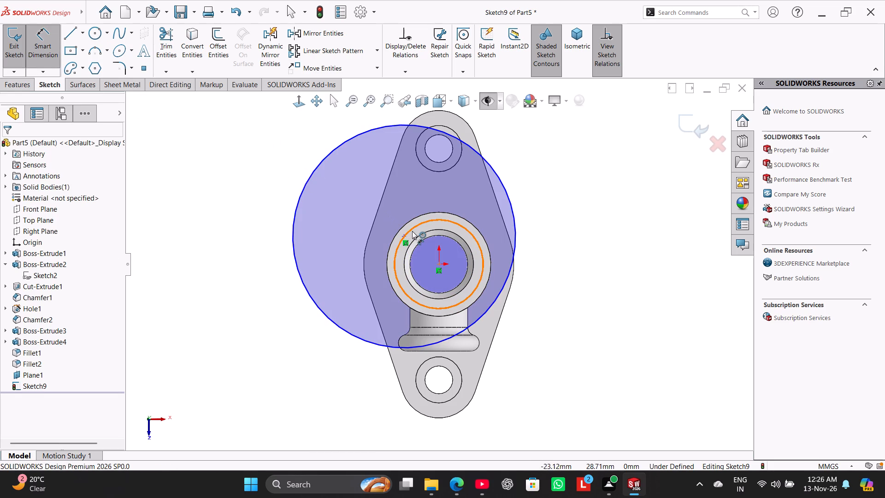
pyautogui.moveTo(412, 231); pyautogui.dragTo(407, 230)
pyautogui.click(268, 198)
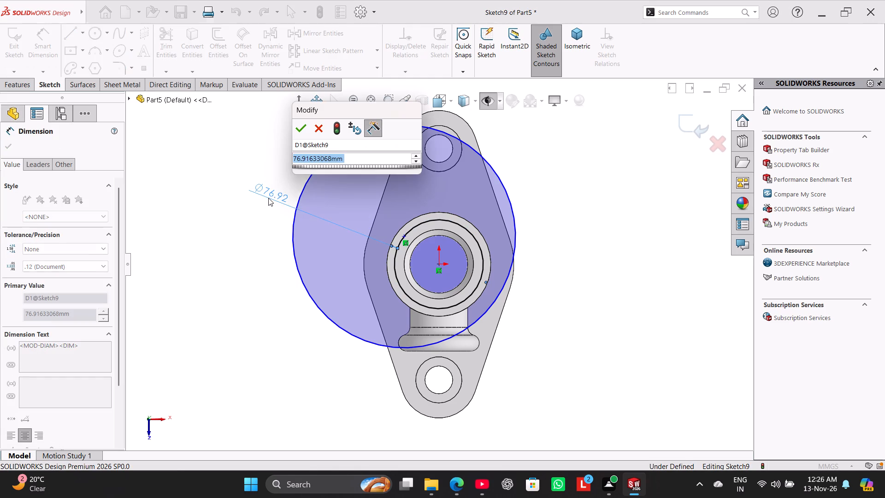
pyautogui.write('70')
pyautogui.press('Return')
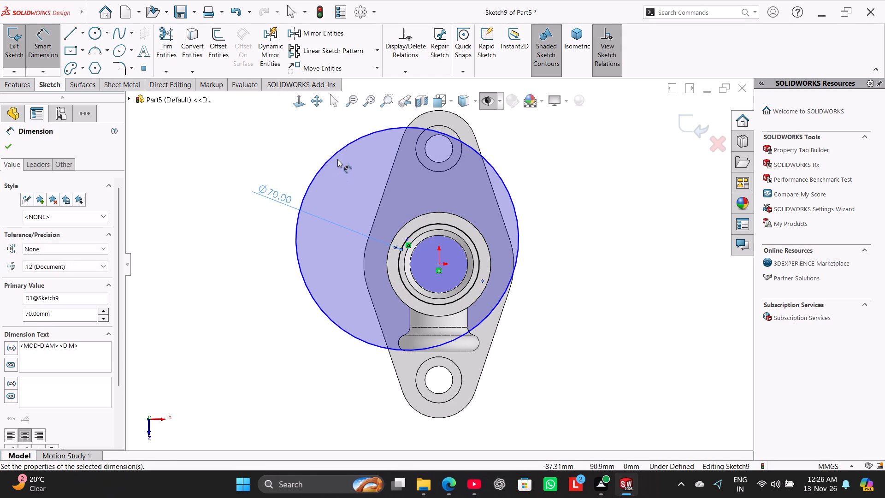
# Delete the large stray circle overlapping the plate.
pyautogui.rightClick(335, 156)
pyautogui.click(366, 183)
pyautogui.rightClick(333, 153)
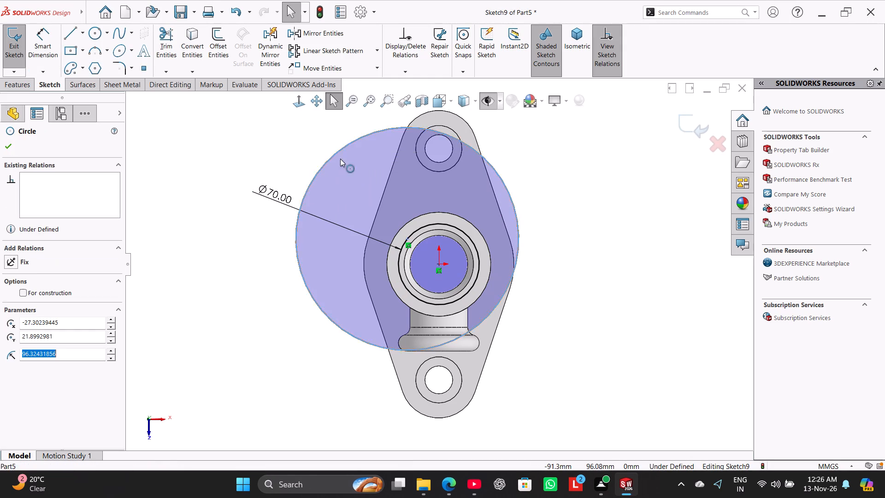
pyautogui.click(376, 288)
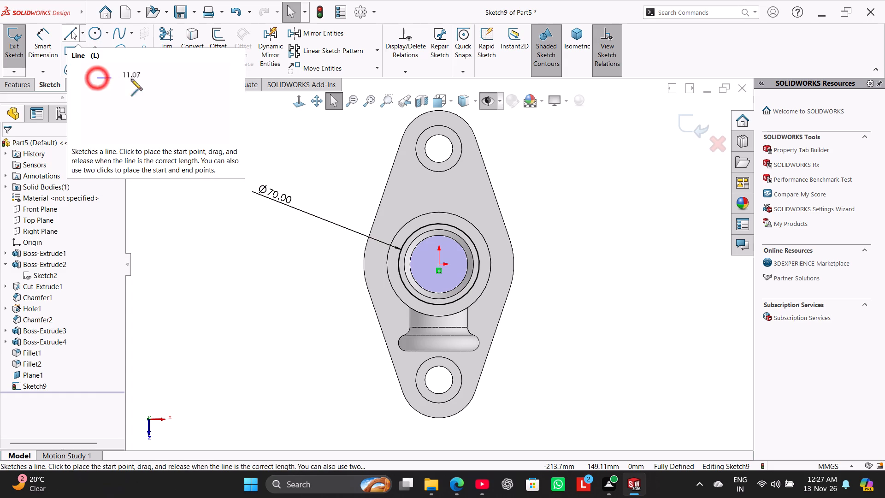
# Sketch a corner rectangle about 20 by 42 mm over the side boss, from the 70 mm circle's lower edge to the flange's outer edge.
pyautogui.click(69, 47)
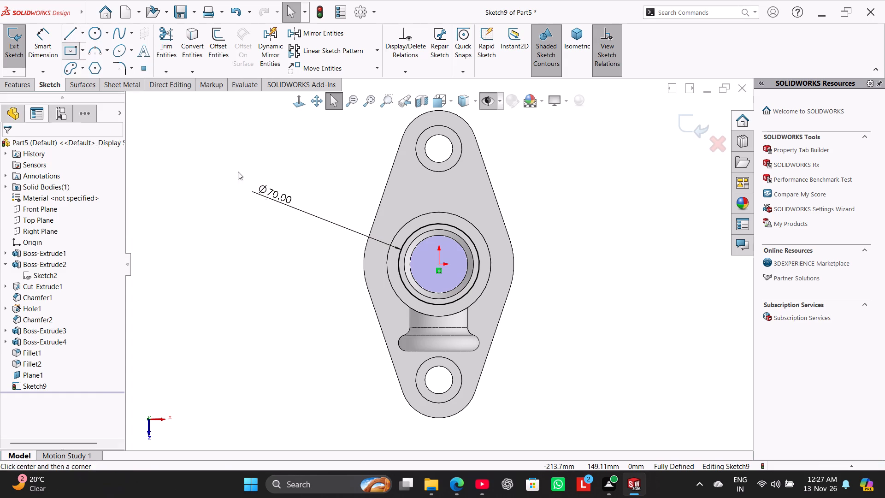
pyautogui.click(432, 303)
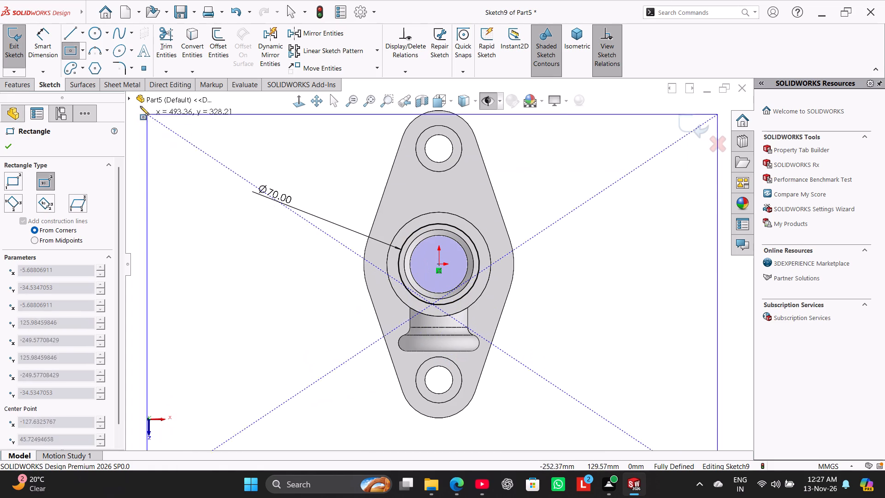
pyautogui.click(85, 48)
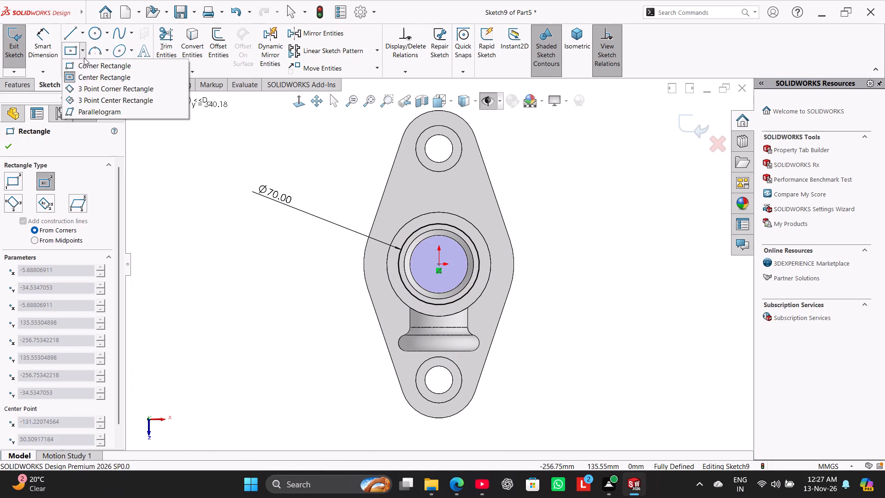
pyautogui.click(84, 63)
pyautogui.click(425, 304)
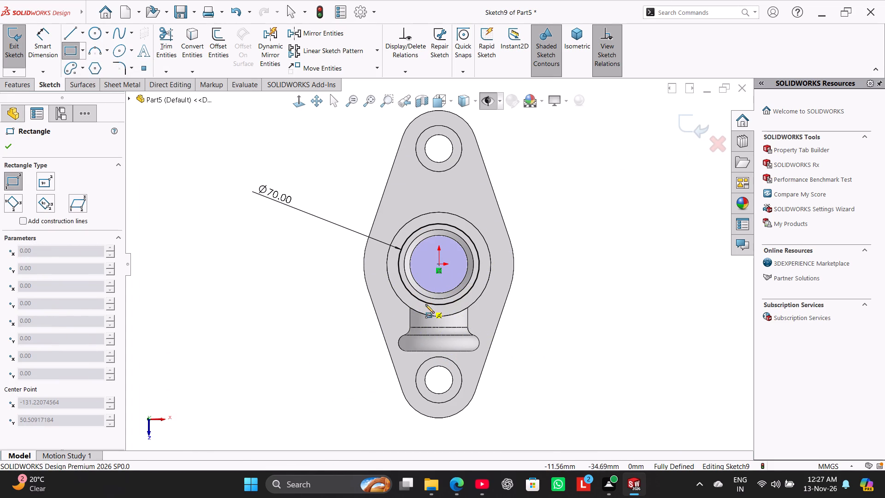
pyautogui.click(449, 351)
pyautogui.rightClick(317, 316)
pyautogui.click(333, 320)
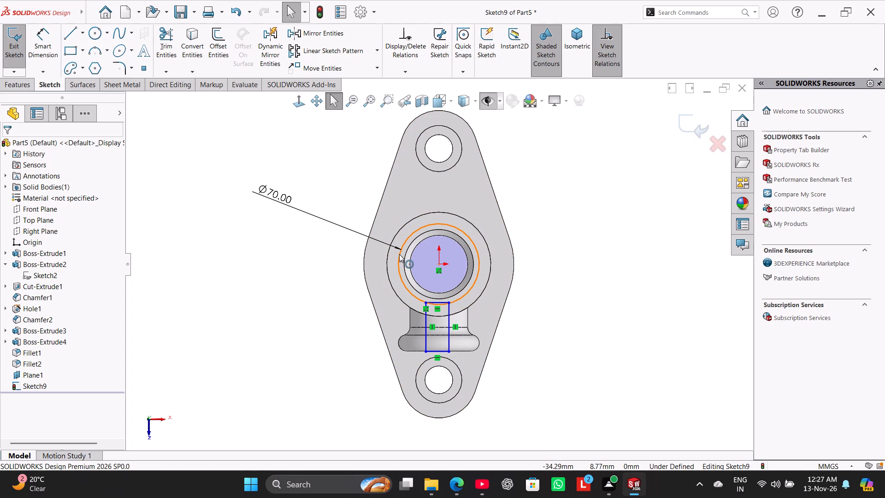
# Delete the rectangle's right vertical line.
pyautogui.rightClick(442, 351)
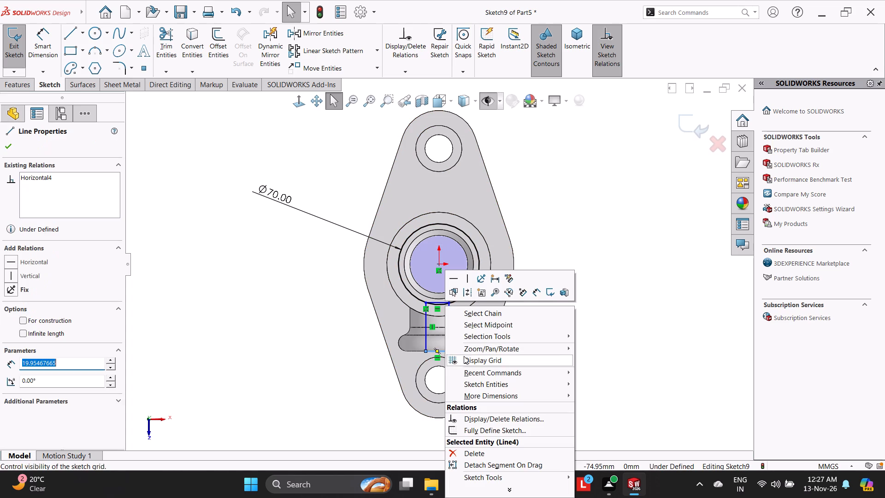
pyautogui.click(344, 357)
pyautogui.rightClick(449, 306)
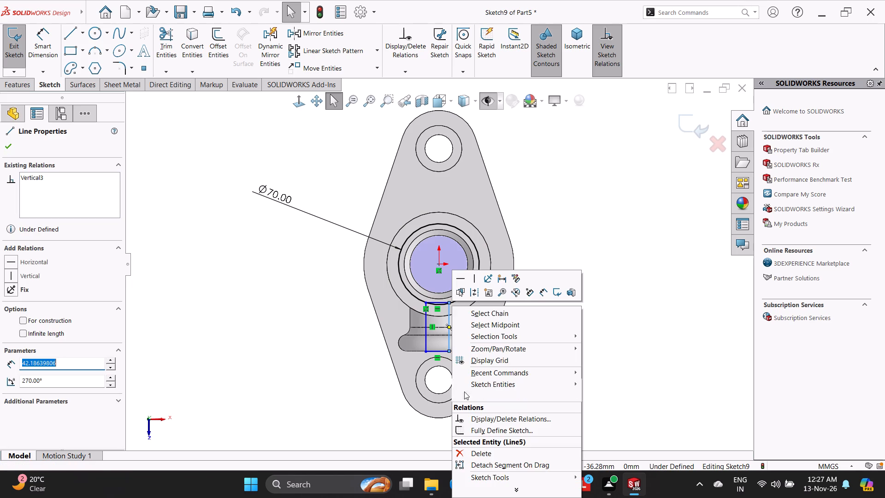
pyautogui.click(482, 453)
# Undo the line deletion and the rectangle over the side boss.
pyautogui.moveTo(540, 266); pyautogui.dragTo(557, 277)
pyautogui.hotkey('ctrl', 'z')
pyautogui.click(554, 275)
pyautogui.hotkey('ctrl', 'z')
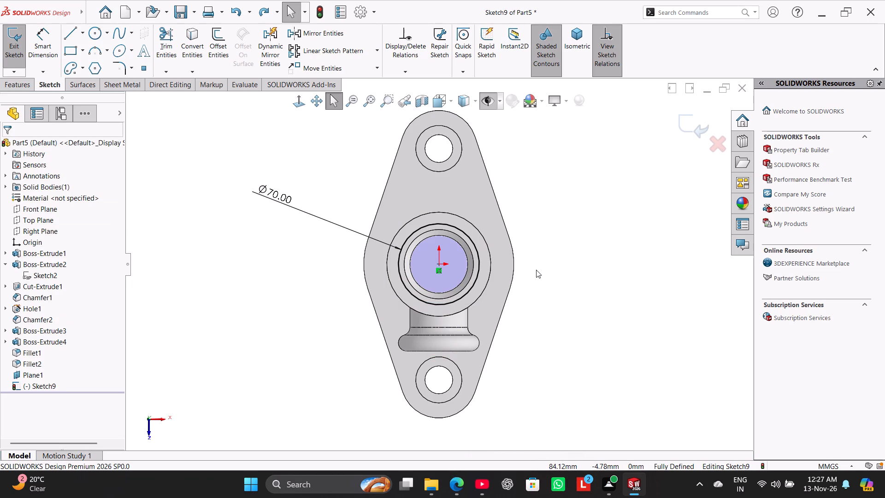
# Extrude-cut the 70 mm circle inside the tube using Mid Plane with a depth of 30 mm.
pyautogui.click(22, 81)
pyautogui.moveTo(248, 279); pyautogui.dragTo(190, 144, button='middle')
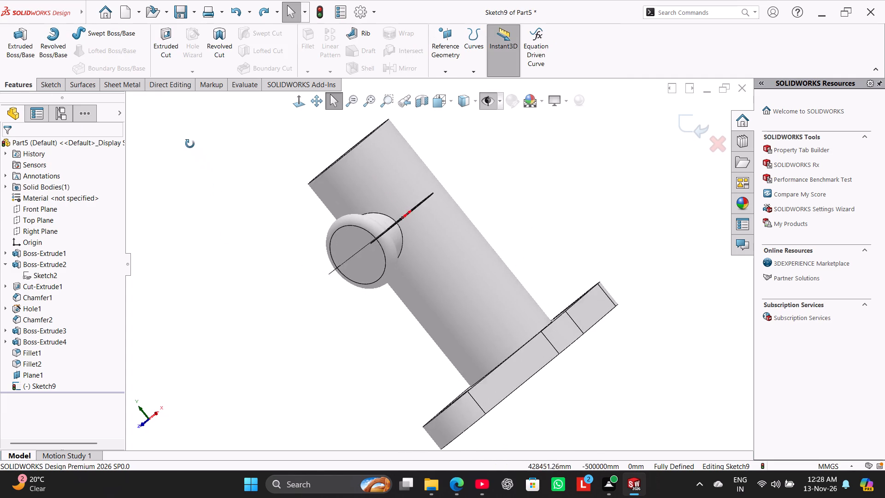
pyautogui.moveTo(190, 144); pyautogui.dragTo(184, 153, button='middle')
pyautogui.click(164, 44)
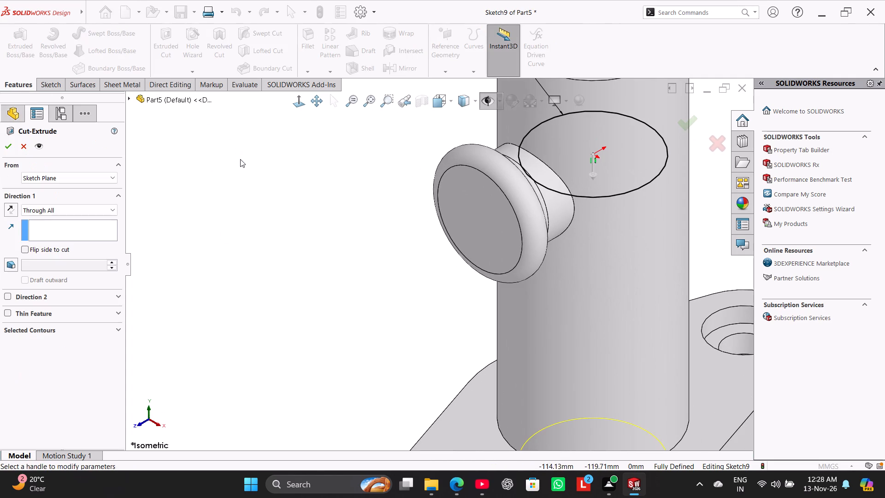
pyautogui.click(79, 206)
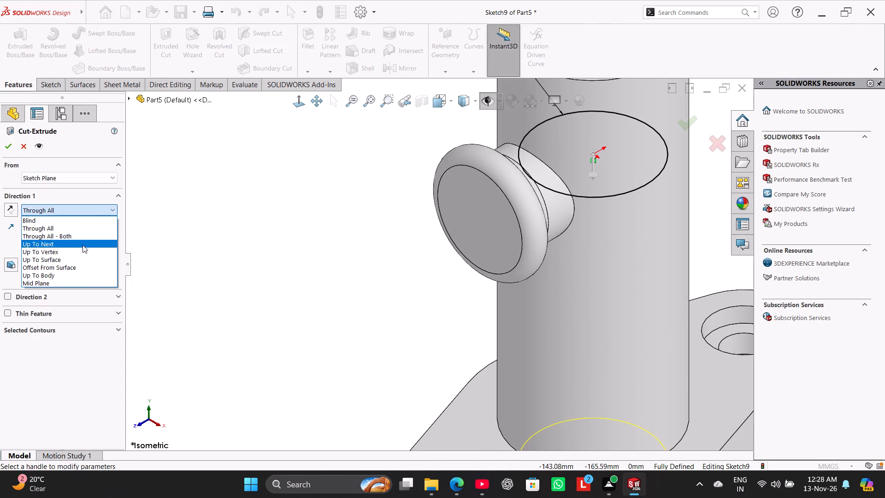
pyautogui.click(93, 283)
pyautogui.scroll(2, 254, 248)
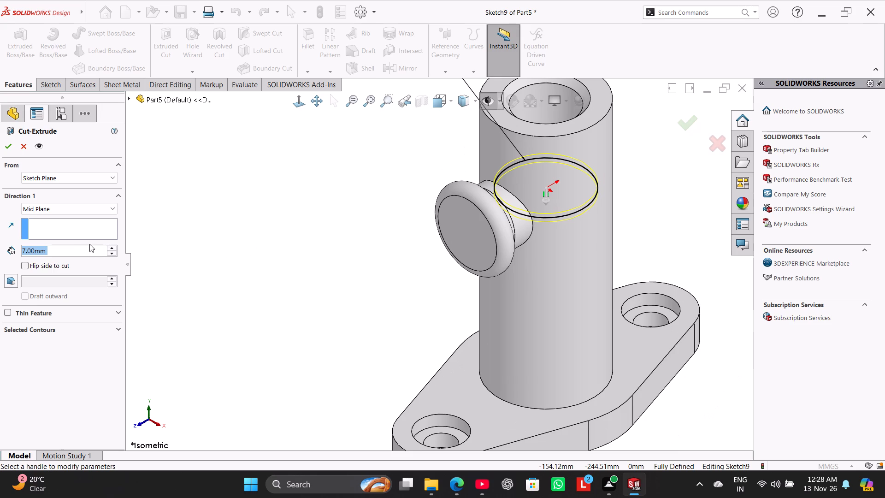
pyautogui.press('3')
pyautogui.press('0')
pyautogui.press('Return')
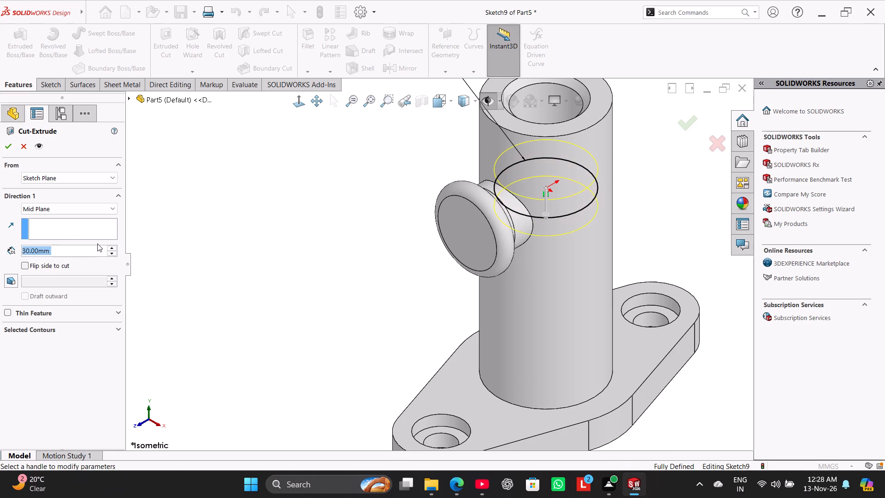
pyautogui.click(7, 147)
pyautogui.click(252, 180)
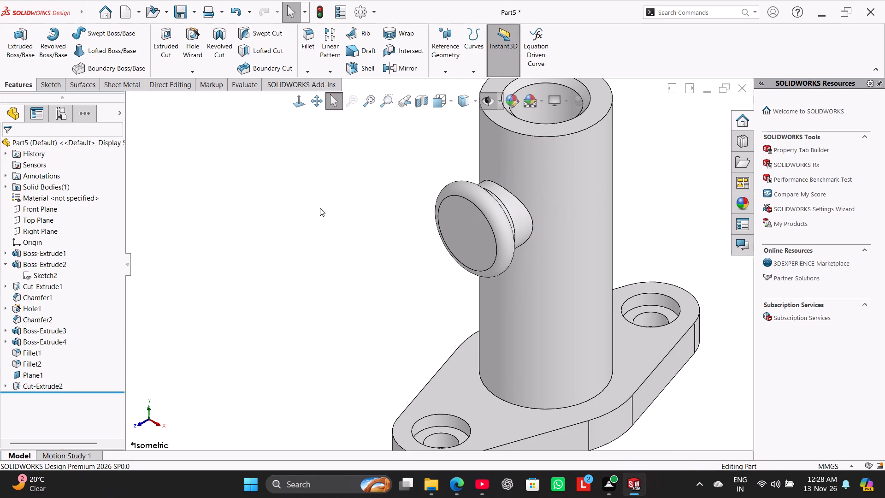
# Display the part with hidden lines visible to inspect the cut inside the tube.
pyautogui.moveTo(322, 211); pyautogui.dragTo(283, 196, button='middle')
pyautogui.click(452, 105)
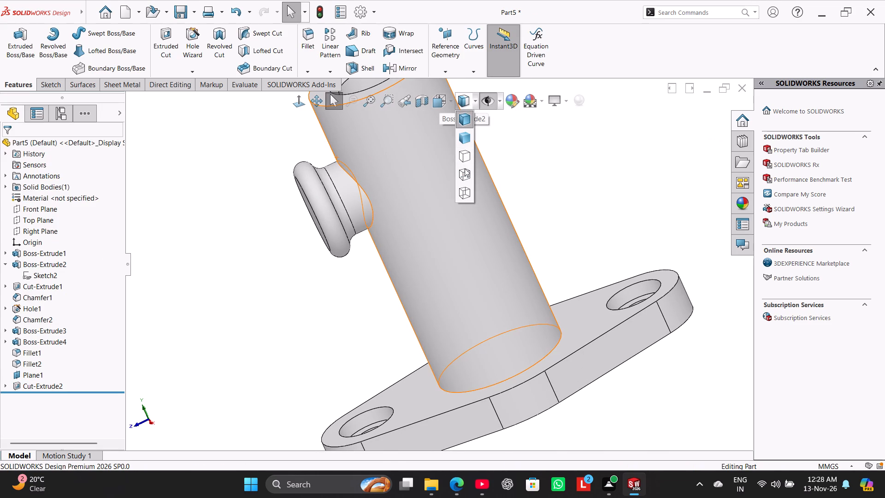
pyautogui.click(465, 168)
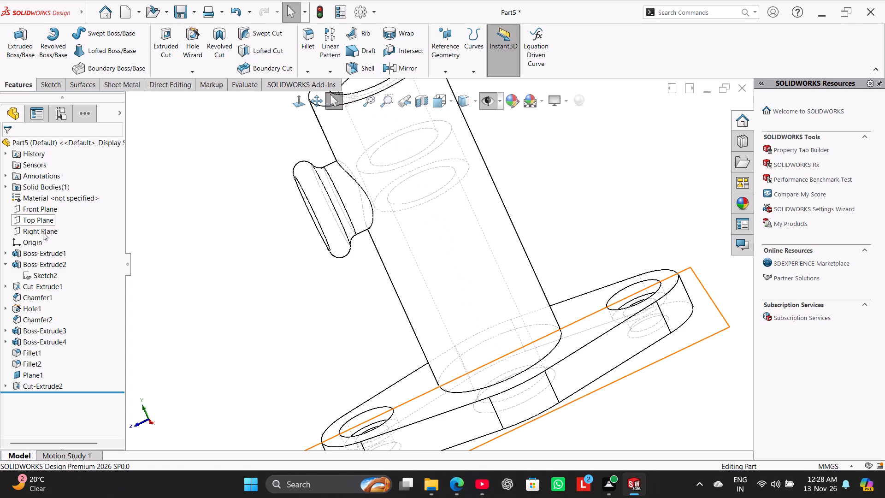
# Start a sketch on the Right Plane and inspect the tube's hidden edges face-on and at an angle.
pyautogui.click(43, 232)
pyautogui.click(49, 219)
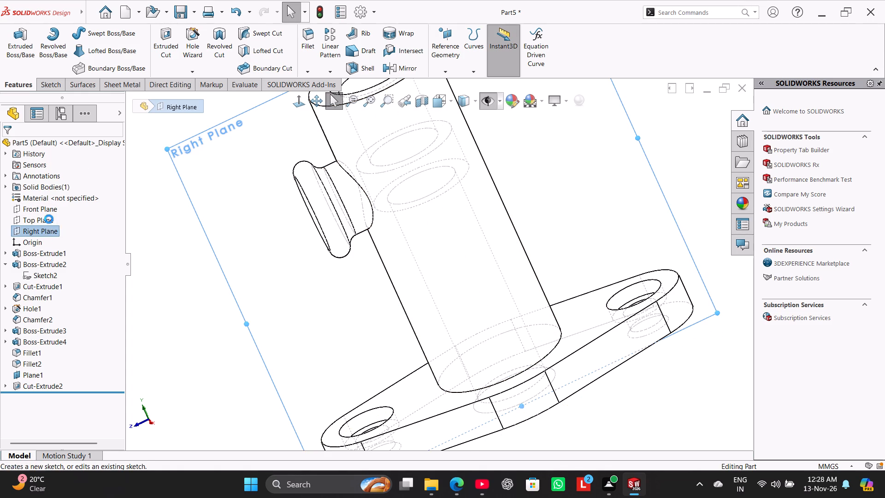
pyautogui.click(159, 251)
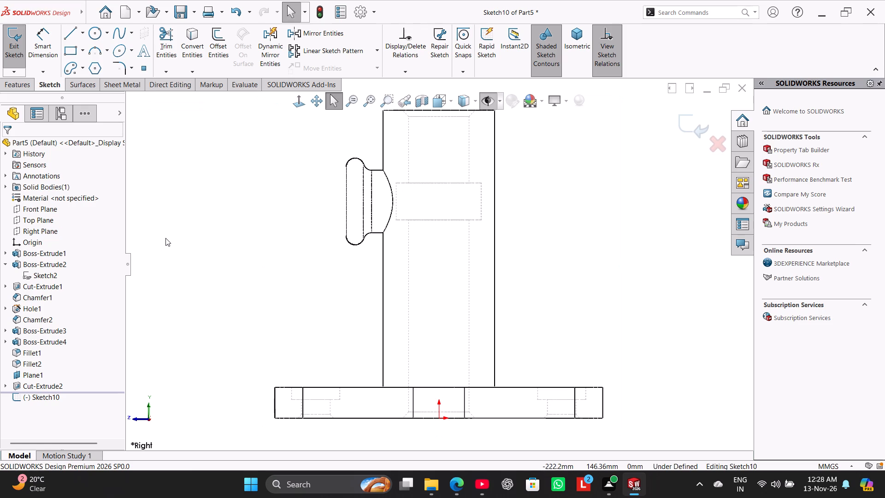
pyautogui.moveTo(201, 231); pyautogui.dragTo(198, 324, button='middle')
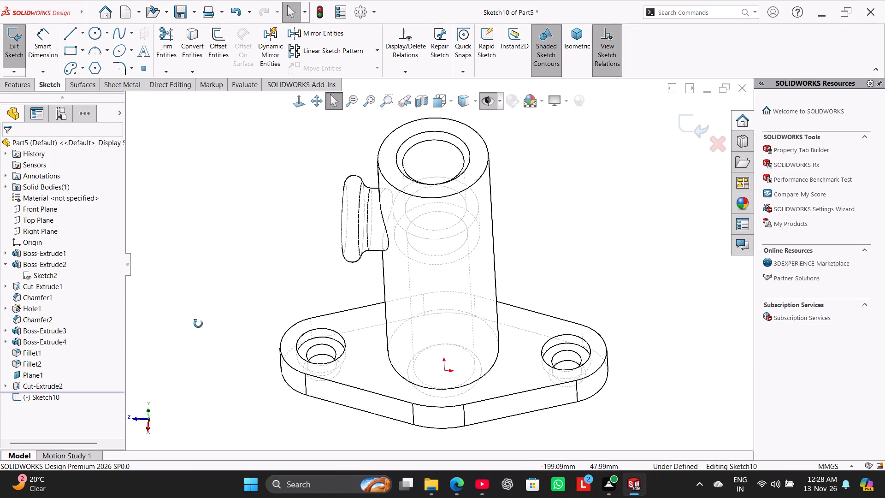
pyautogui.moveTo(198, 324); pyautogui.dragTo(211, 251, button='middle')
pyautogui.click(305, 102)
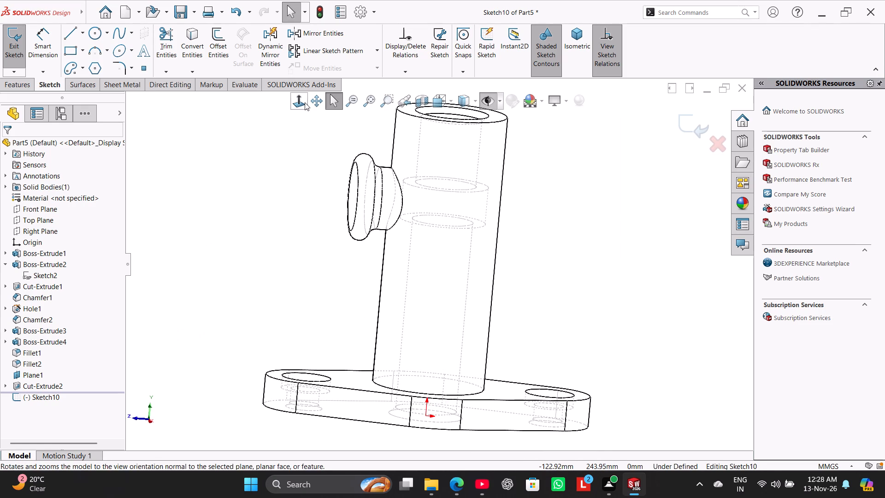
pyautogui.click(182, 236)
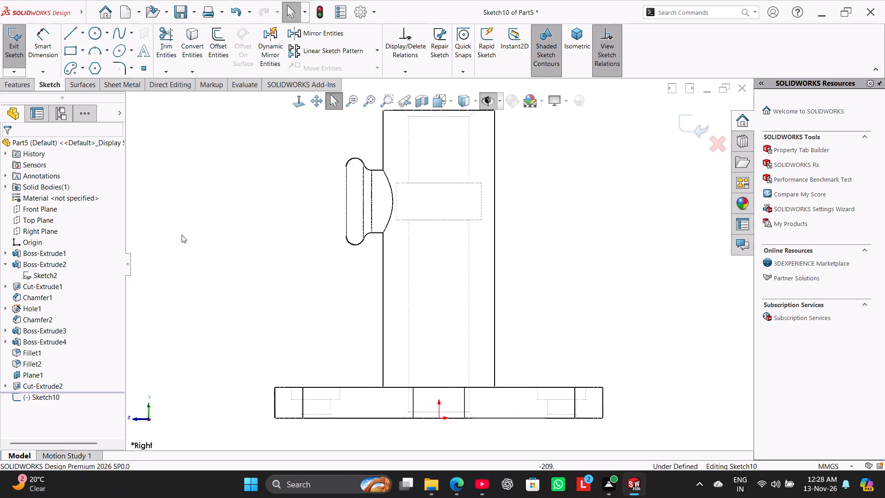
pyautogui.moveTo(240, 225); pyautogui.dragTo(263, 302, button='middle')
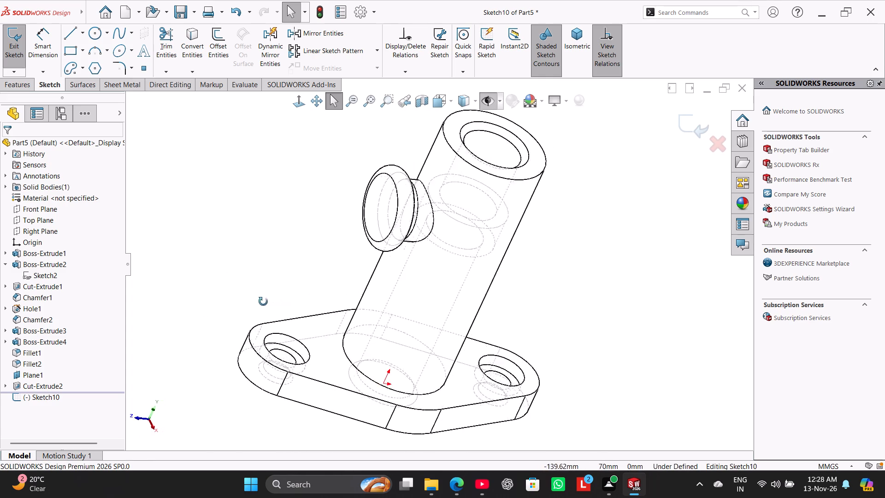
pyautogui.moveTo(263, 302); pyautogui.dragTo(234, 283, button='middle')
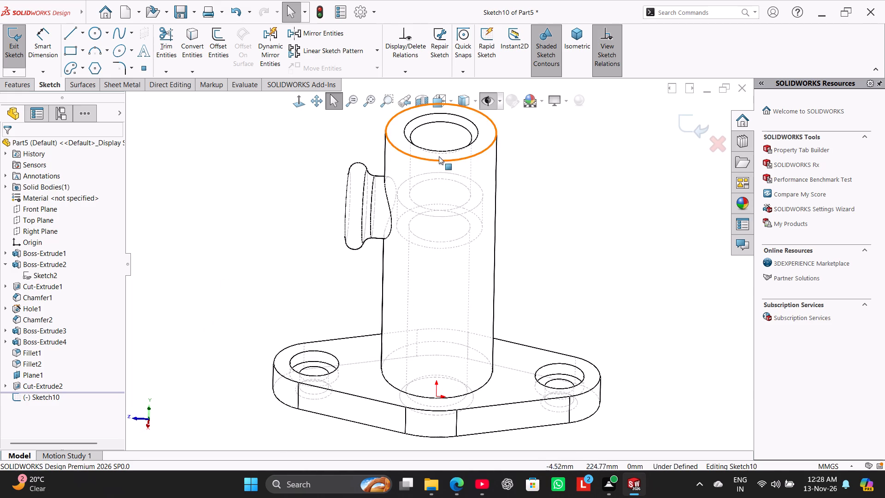
# Apply a section view through the part along the Right Plane with zero offset.
pyautogui.click(500, 102)
pyautogui.click(500, 102)
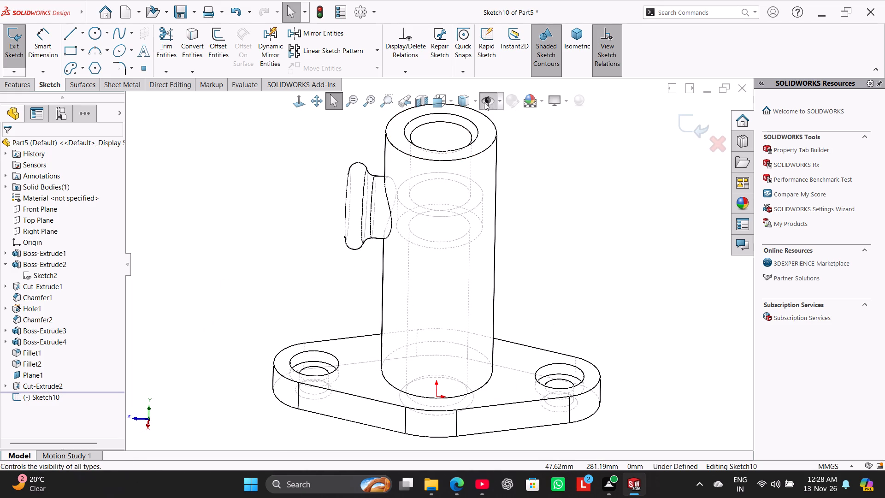
pyautogui.click(476, 98)
pyautogui.click(475, 102)
pyautogui.click(471, 113)
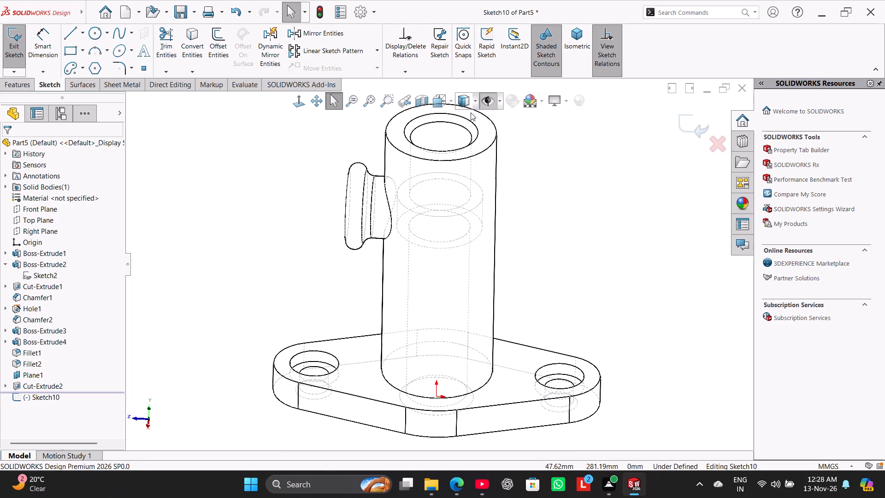
pyautogui.click(422, 98)
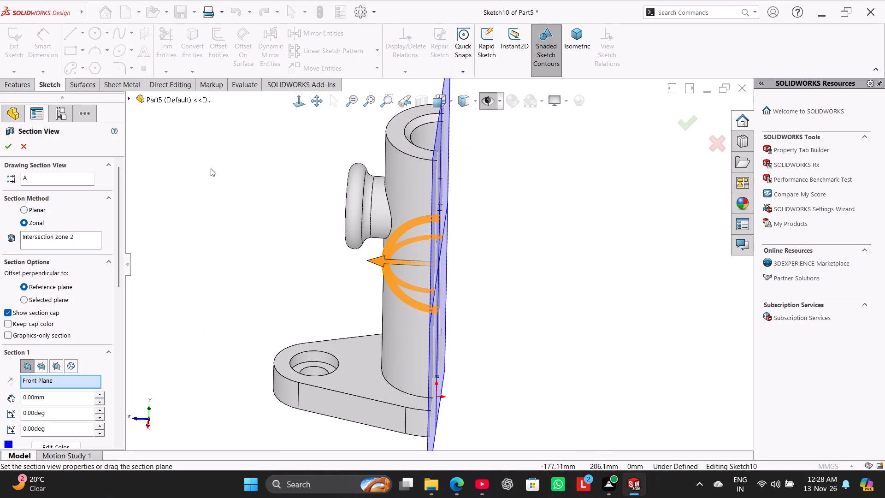
pyautogui.click(53, 366)
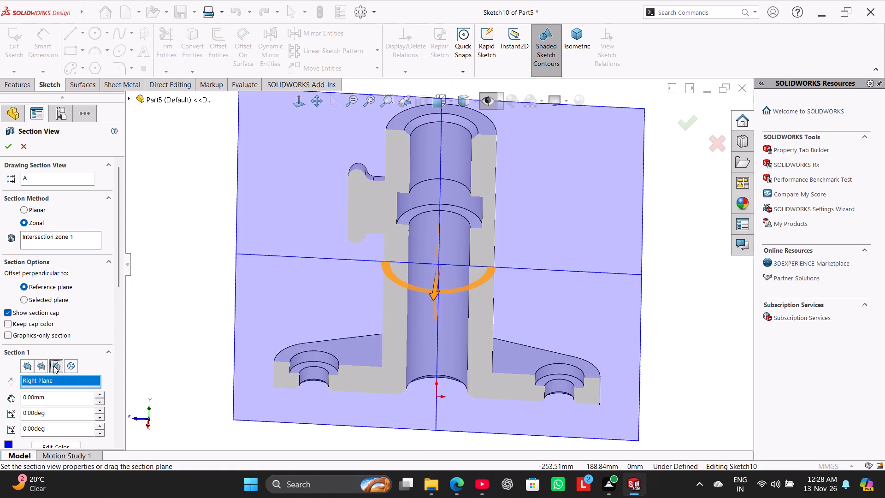
pyautogui.click(293, 106)
pyautogui.click(10, 145)
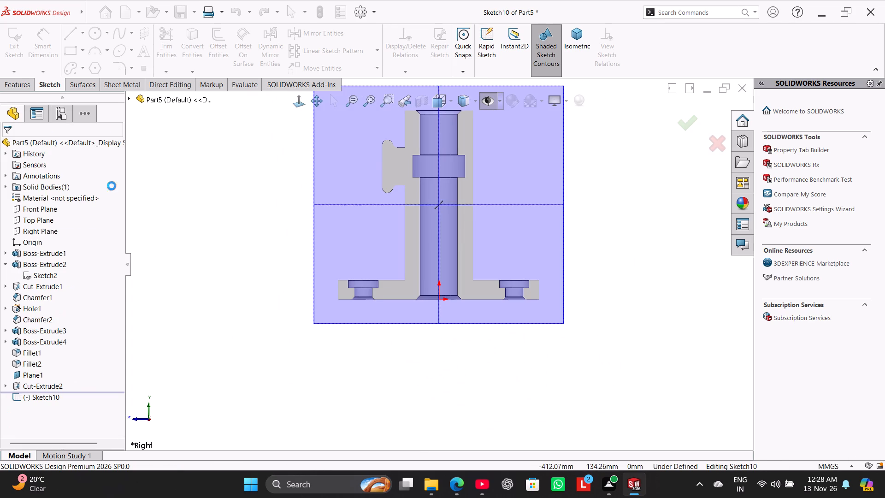
pyautogui.click(178, 194)
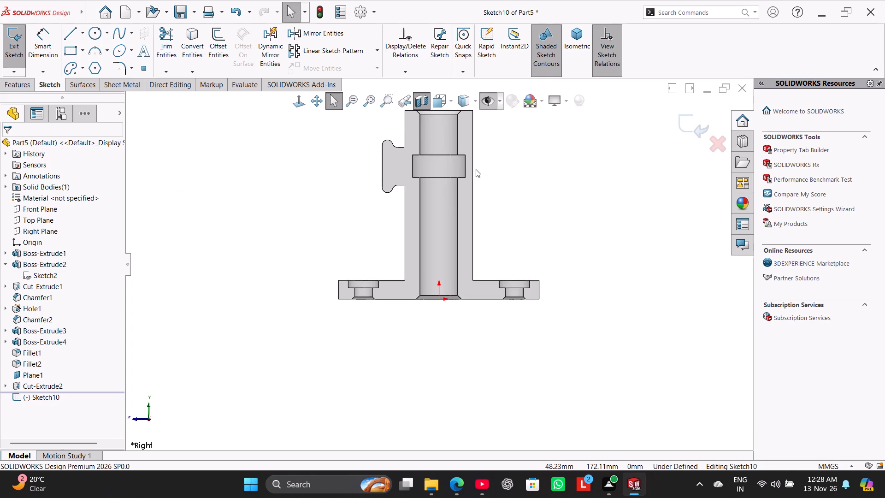
# Examine the sectioned bore, internal cut and side boss, and turn the section view off.
pyautogui.scroll(-1, 476, 169)
pyautogui.scroll(2, 477, 169)
pyautogui.scroll(-1, 478, 170)
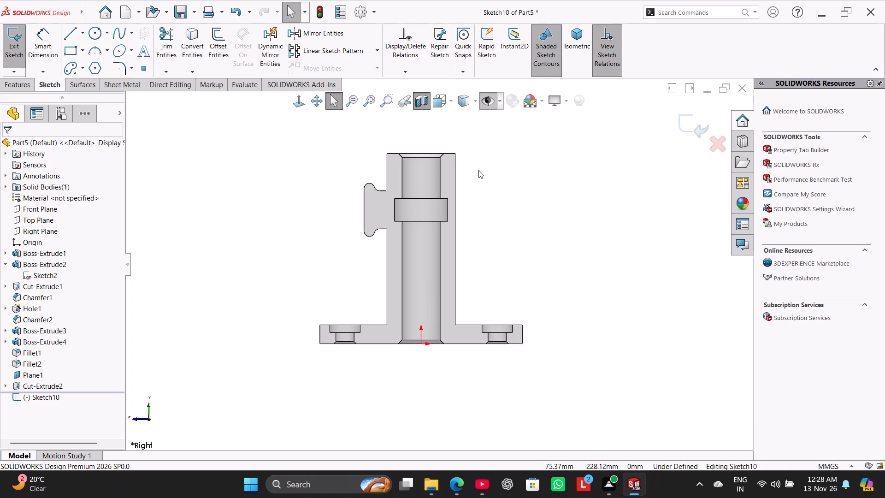
pyautogui.moveTo(487, 195); pyautogui.dragTo(468, 224, button='middle')
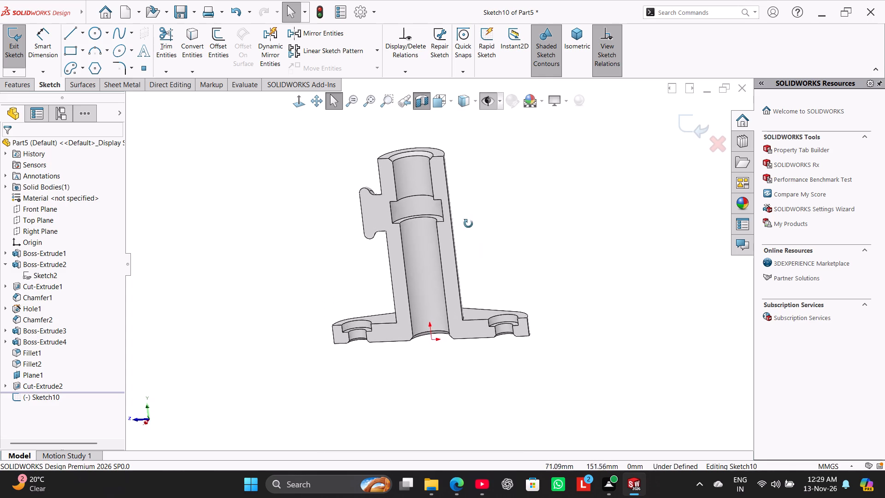
pyautogui.moveTo(468, 224); pyautogui.dragTo(479, 205, button='middle')
pyautogui.click(307, 107)
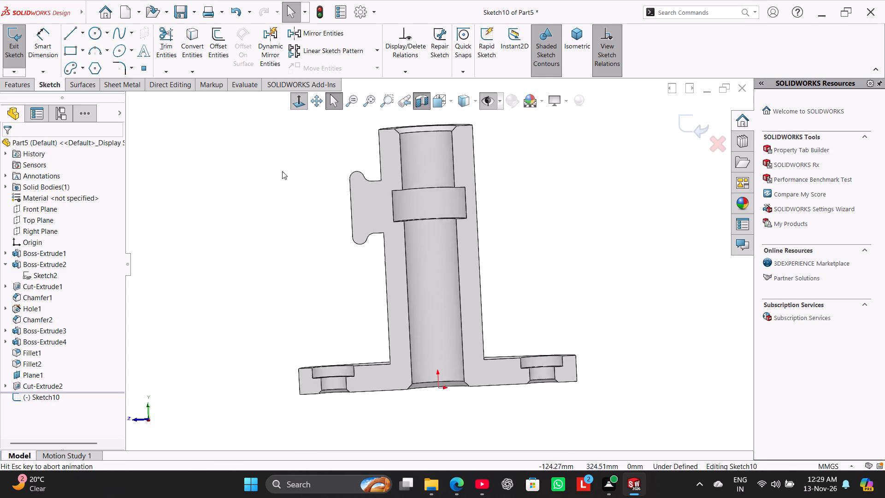
pyautogui.click(216, 204)
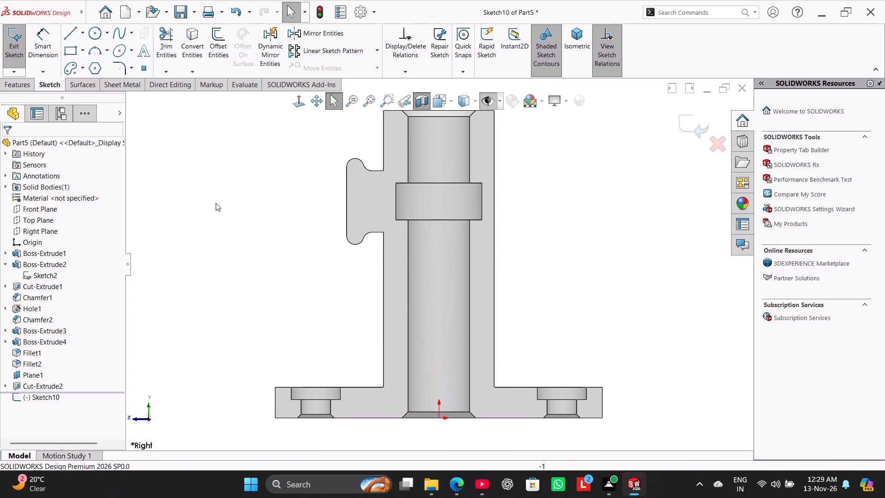
pyautogui.moveTo(238, 208); pyautogui.dragTo(279, 259, button='middle')
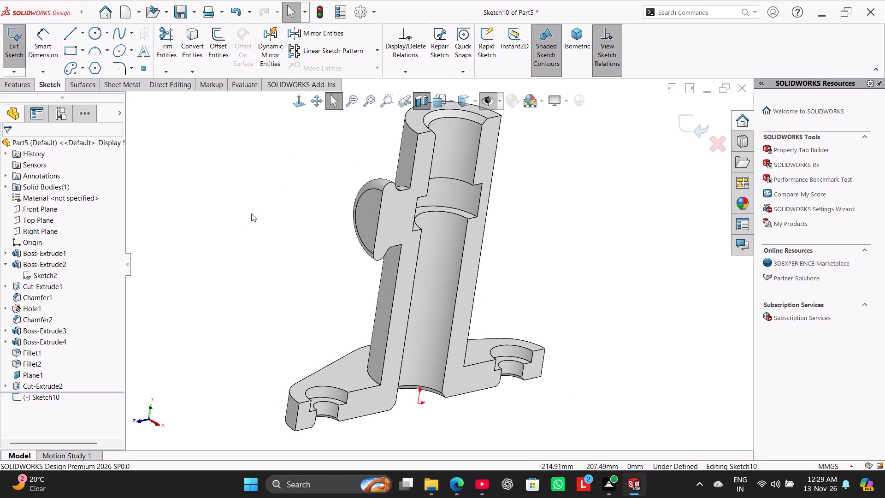
pyautogui.click(426, 95)
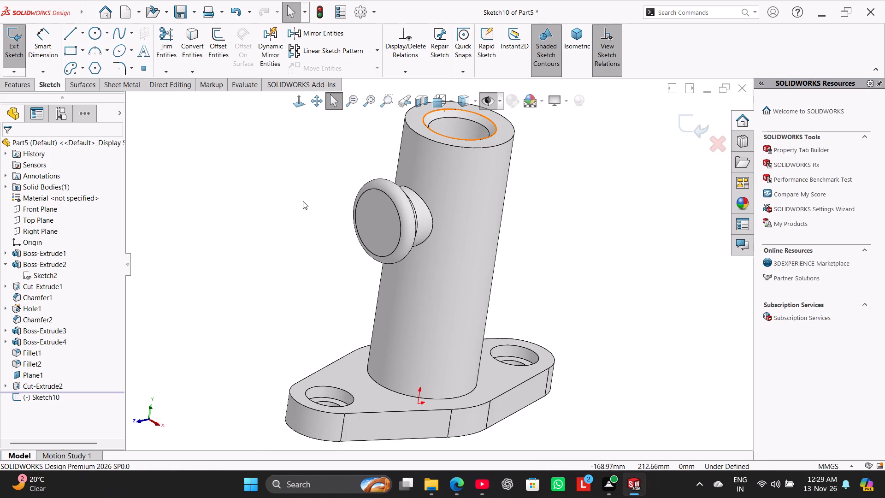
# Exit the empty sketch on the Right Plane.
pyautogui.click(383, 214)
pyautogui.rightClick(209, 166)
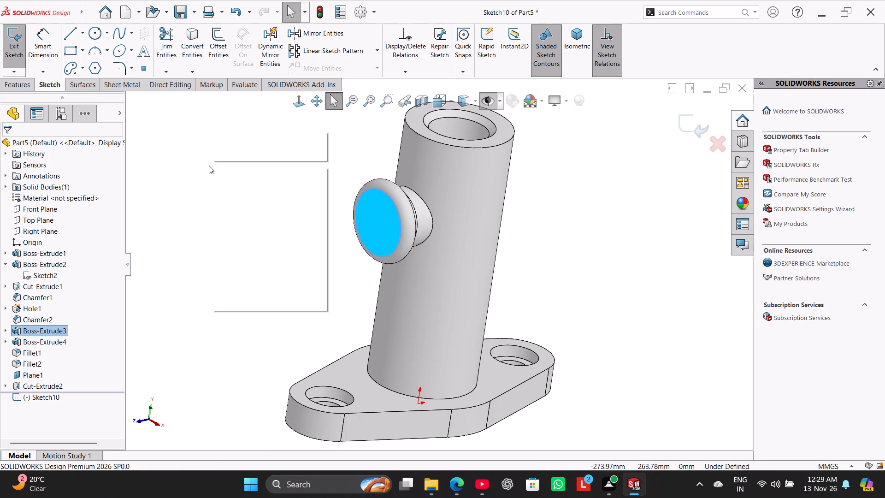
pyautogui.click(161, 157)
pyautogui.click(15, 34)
# On the side boss's flange end face, sketch a circle concentric with the flange and set its diameter to 14 mm.
pyautogui.click(369, 216)
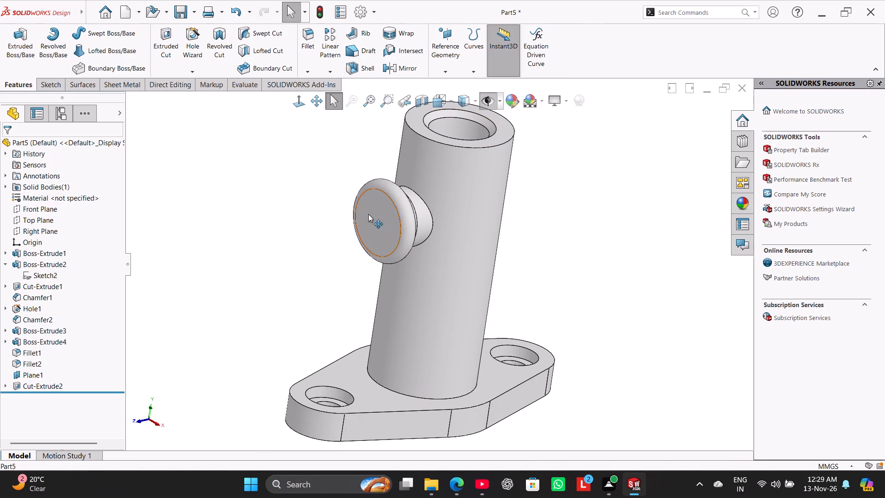
pyautogui.click(413, 191)
pyautogui.click(178, 172)
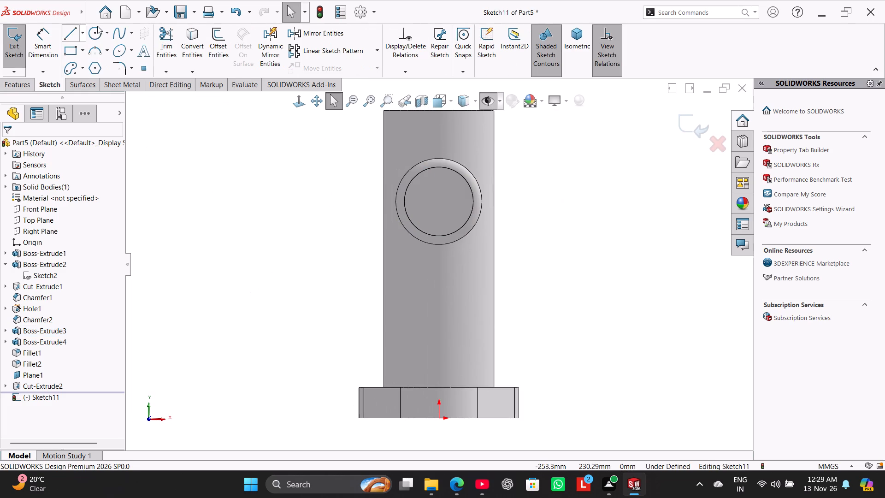
pyautogui.click(94, 37)
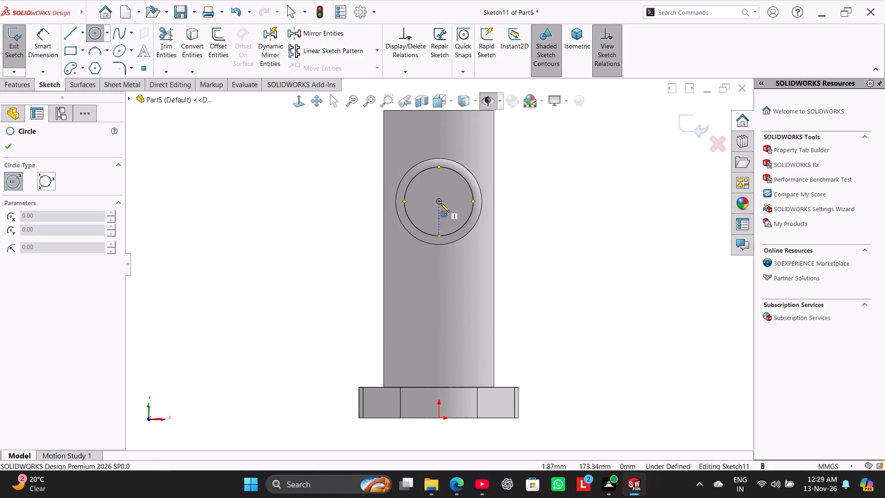
pyautogui.click(439, 200)
pyautogui.click(447, 217)
pyautogui.moveTo(37, 43); pyautogui.dragTo(47, 47)
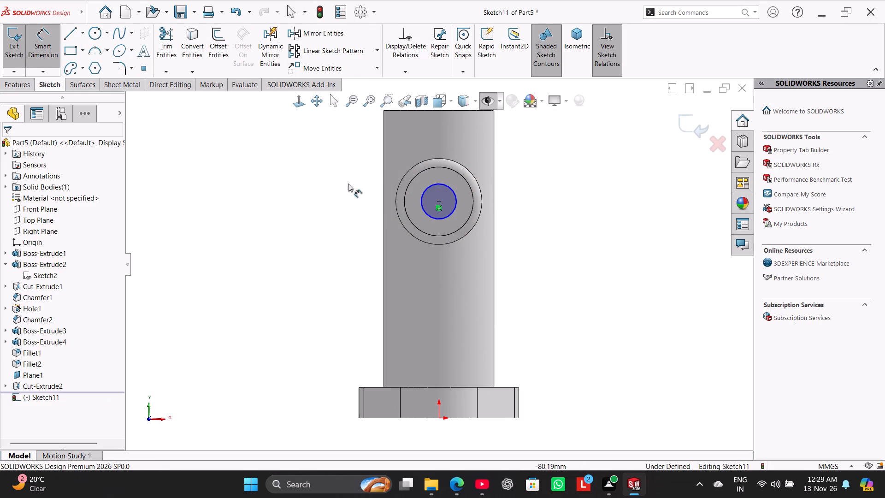
pyautogui.click(428, 215)
pyautogui.click(295, 151)
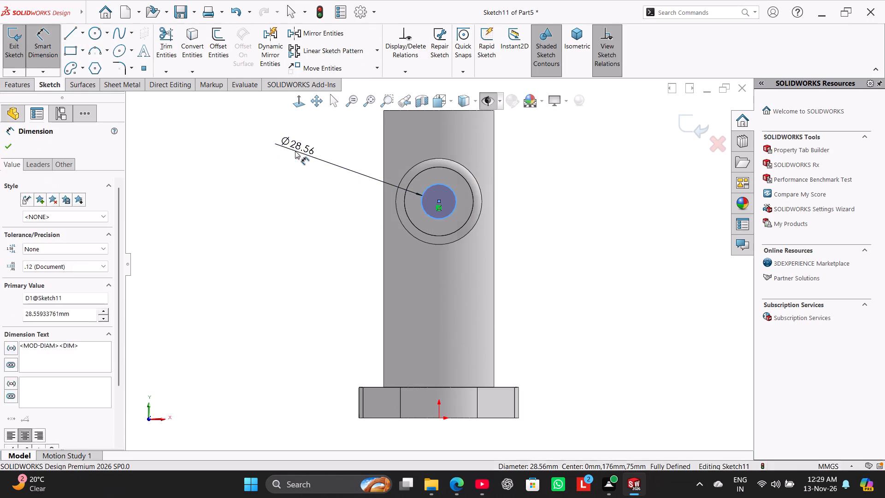
pyautogui.write('14')
pyautogui.press('Return')
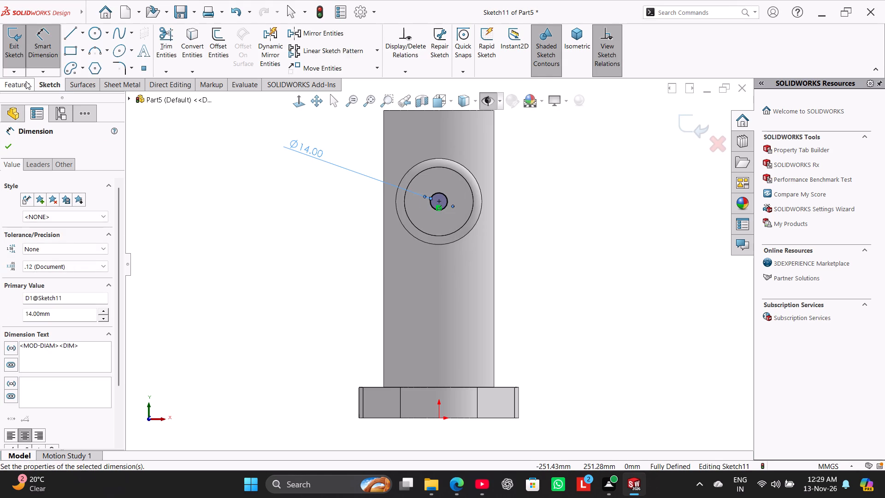
# Cut the 14 mm circle into the side boss with an Extruded Cut using the Up To Next end condition.
pyautogui.click(27, 81)
pyautogui.click(177, 30)
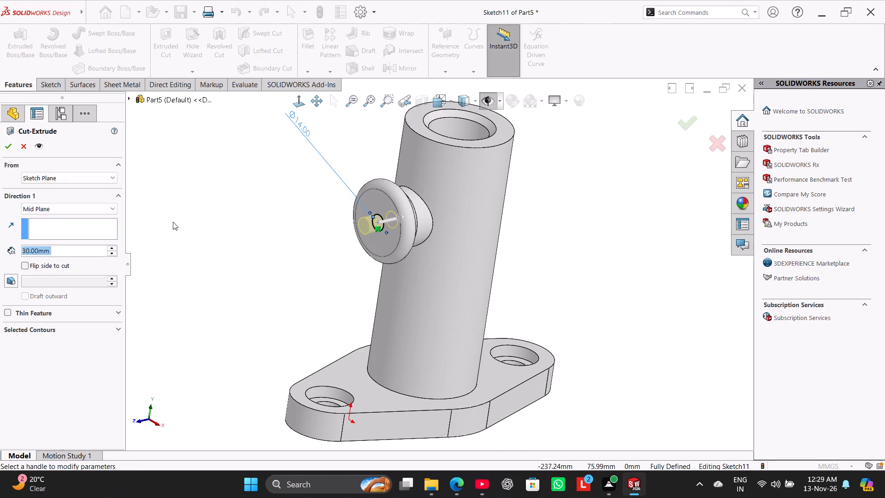
pyautogui.click(44, 209)
pyautogui.click(47, 217)
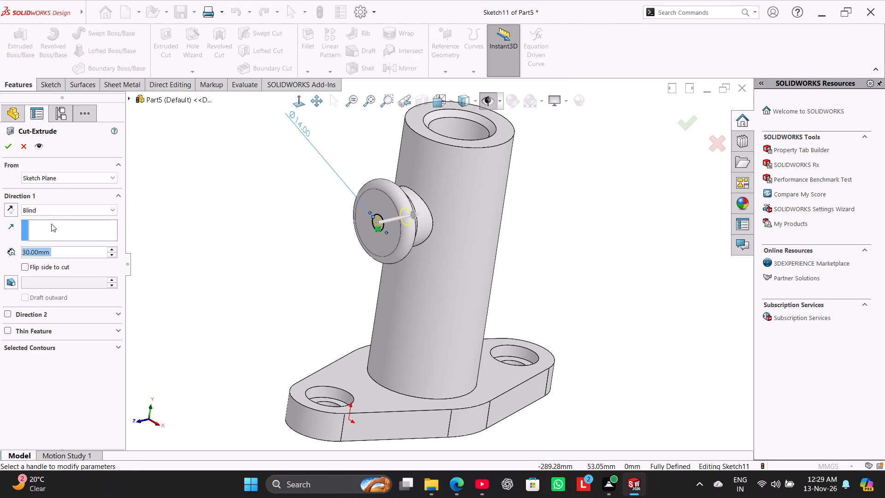
pyautogui.click(49, 210)
pyautogui.click(57, 246)
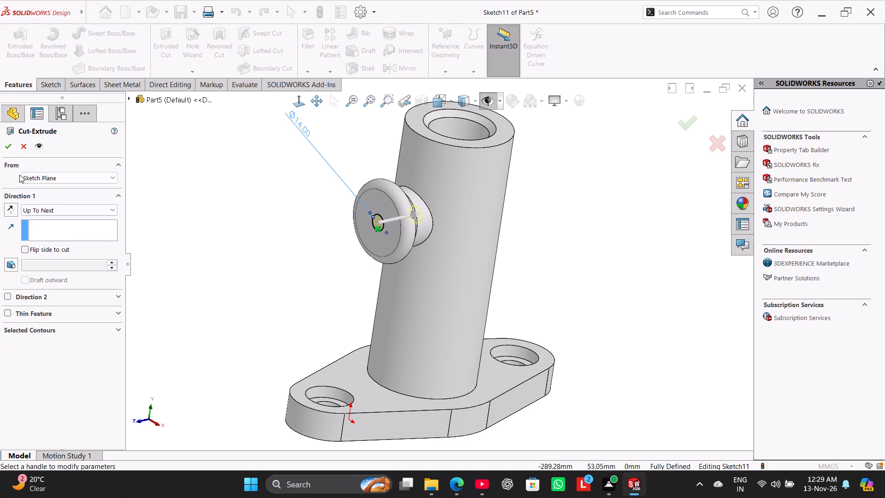
pyautogui.click(9, 149)
pyautogui.click(171, 191)
# Section the part along the Right Plane with zero offset, examine the side boss hole and bore, and turn the section view off.
pyautogui.moveTo(222, 224); pyautogui.dragTo(180, 198, button='middle')
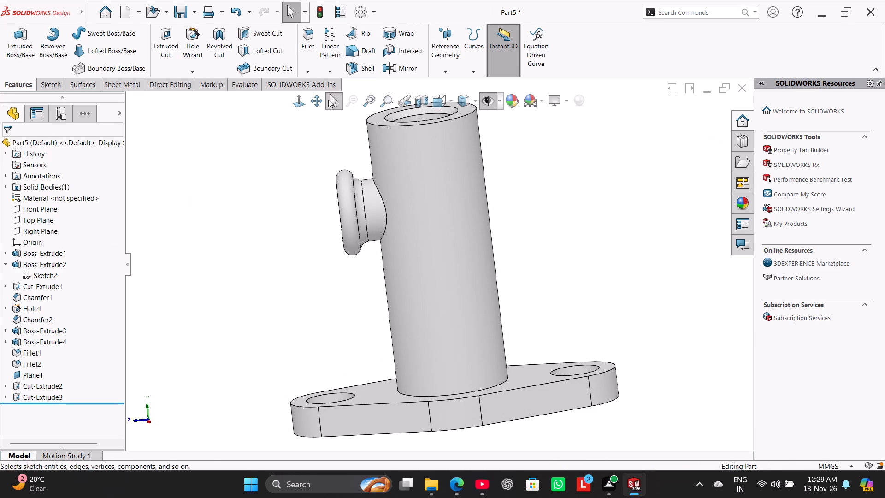
pyautogui.click(423, 107)
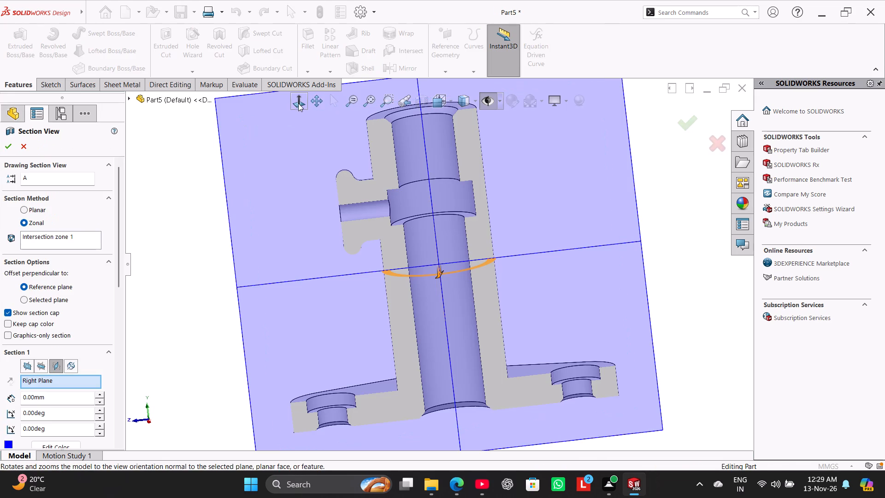
pyautogui.click(298, 103)
pyautogui.click(263, 172)
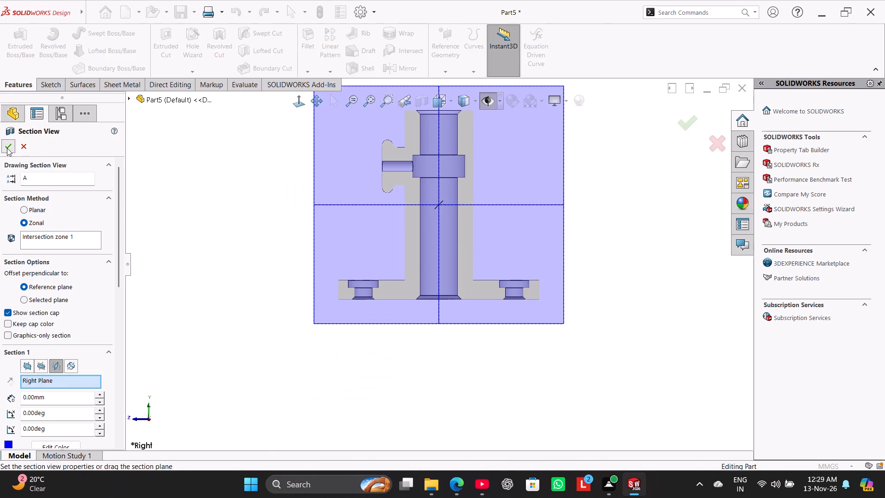
pyautogui.click(7, 148)
pyautogui.click(242, 156)
pyautogui.scroll(-2, 434, 156)
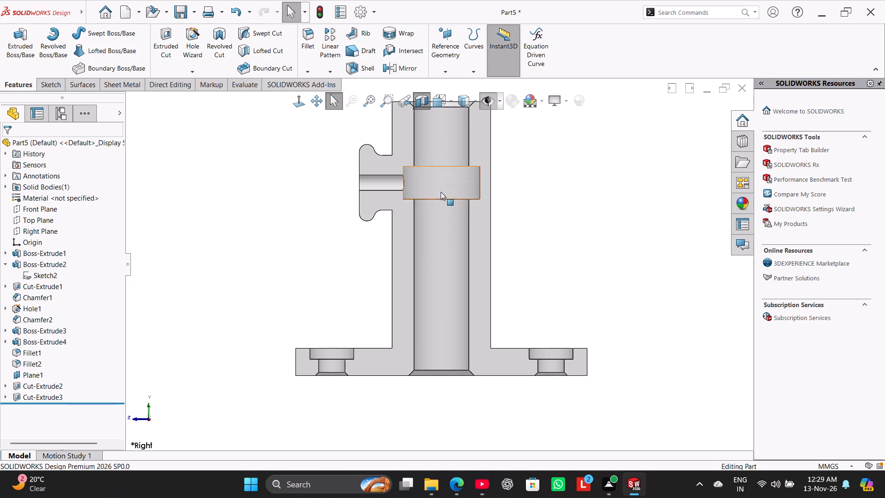
pyautogui.scroll(1, 441, 206)
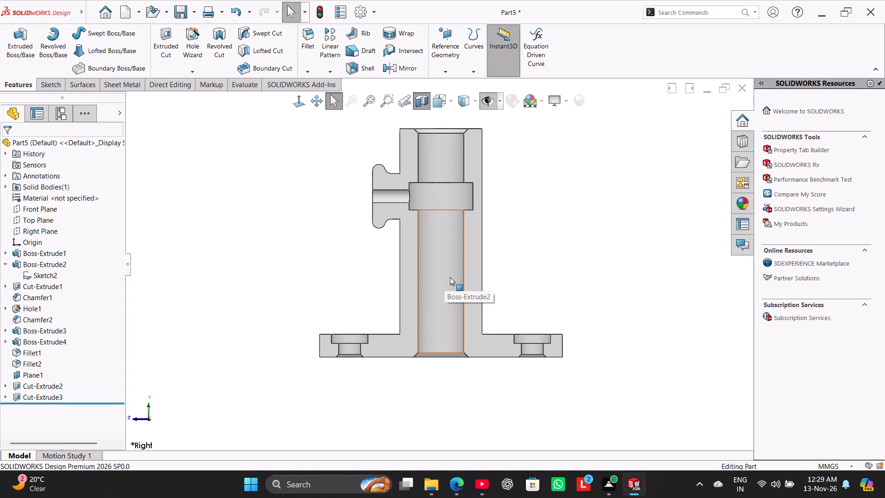
pyautogui.moveTo(246, 312); pyautogui.dragTo(406, 206, button='right')
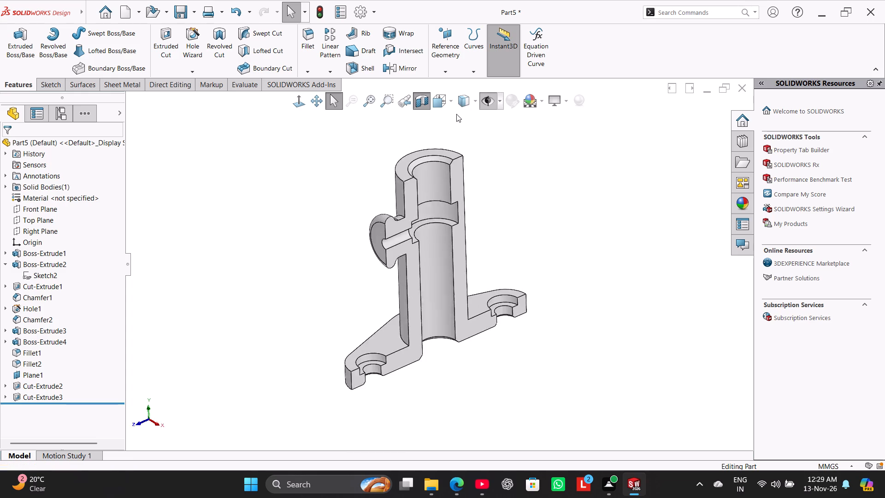
pyautogui.click(422, 101)
pyautogui.moveTo(285, 272); pyautogui.dragTo(400, 170, button='right')
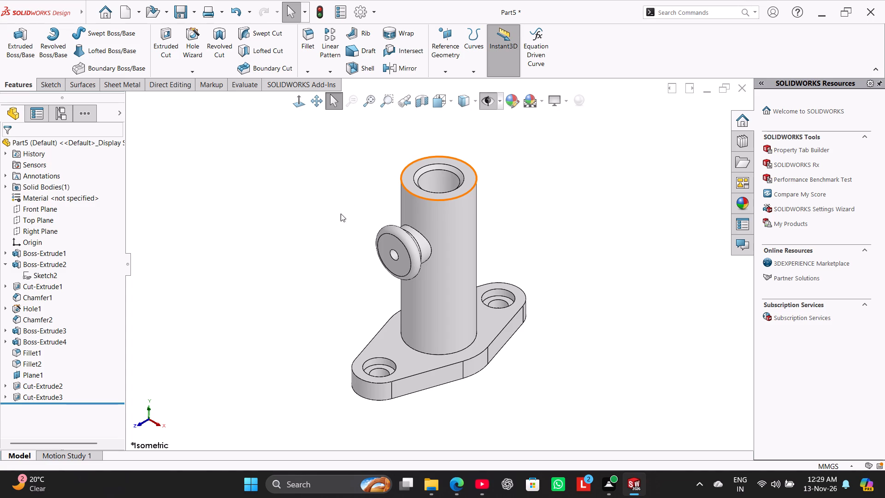
# Colour the whole part dark red, RGB 192, 0, 0, from the standard swatches.
pyautogui.click(517, 99)
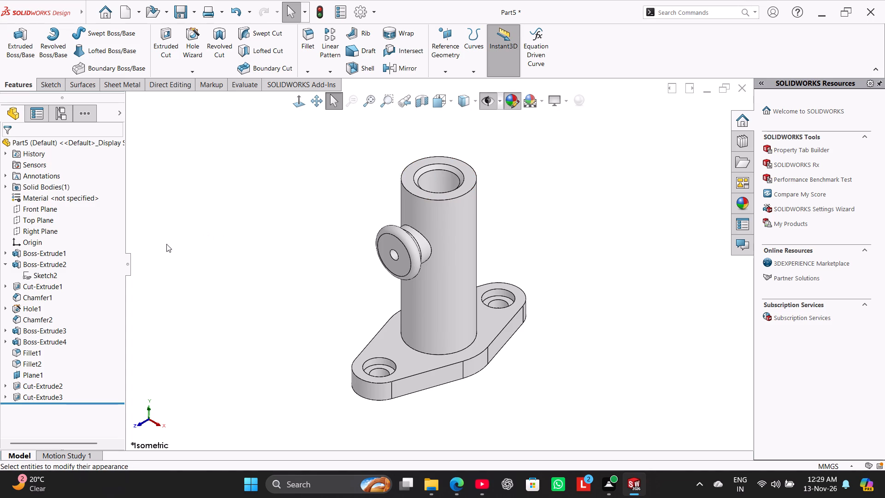
pyautogui.moveTo(121, 208); pyautogui.dragTo(122, 286)
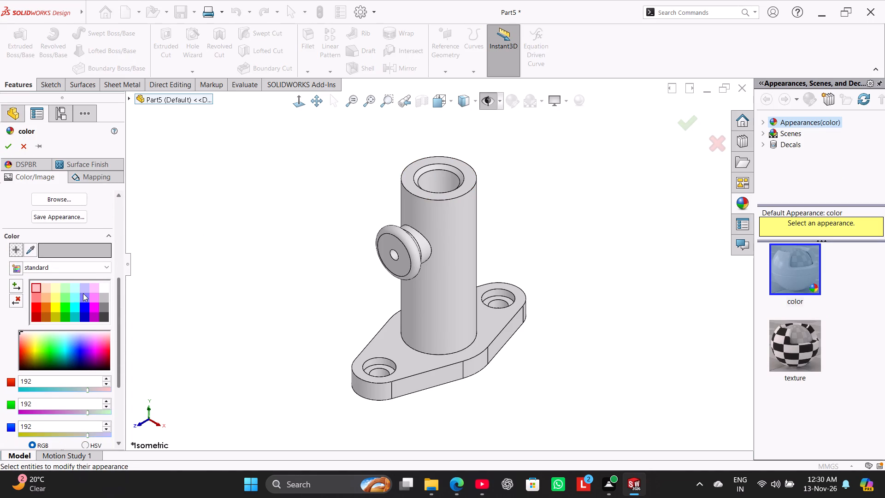
pyautogui.click(35, 307)
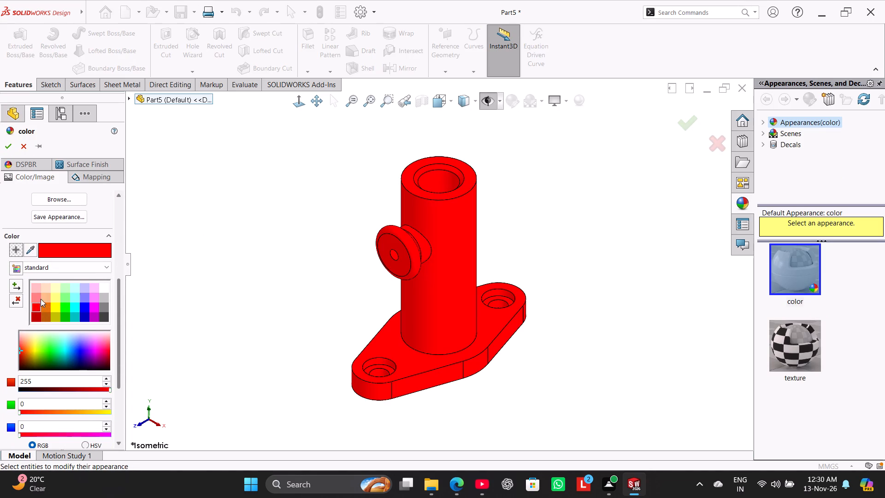
pyautogui.click(35, 319)
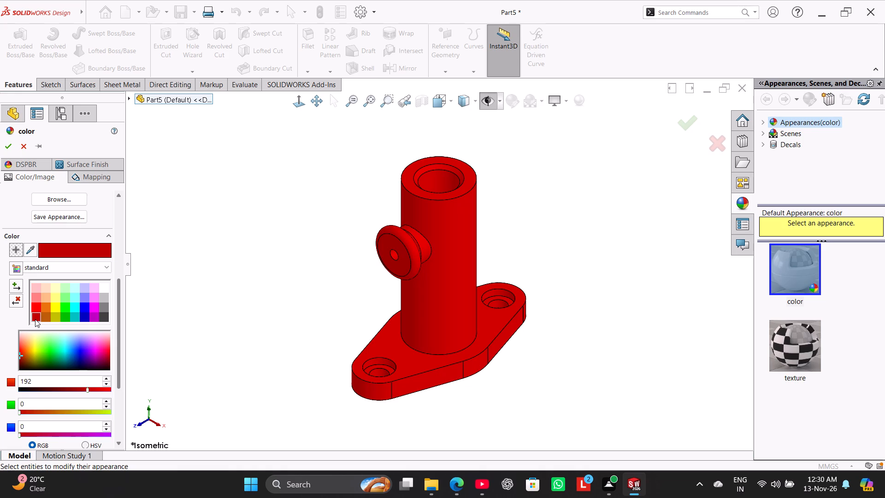
pyautogui.click(35, 302)
pyautogui.click(35, 308)
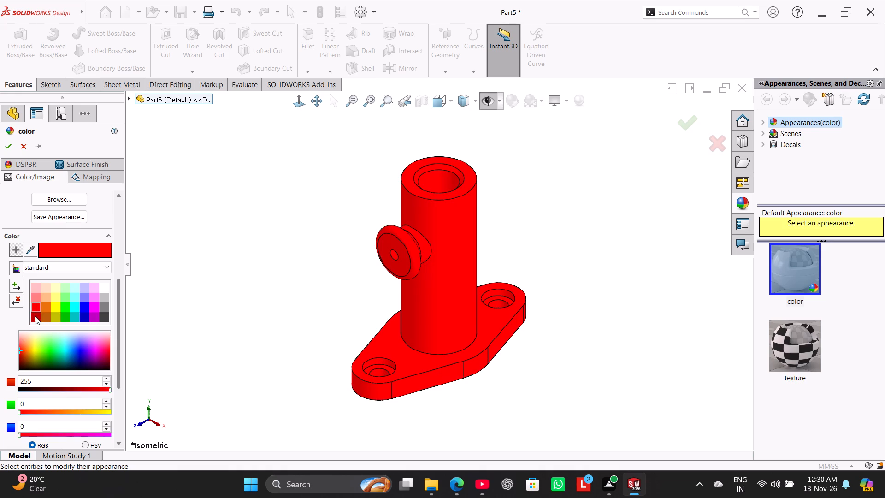
pyautogui.click(35, 316)
pyautogui.click(10, 145)
pyautogui.click(225, 213)
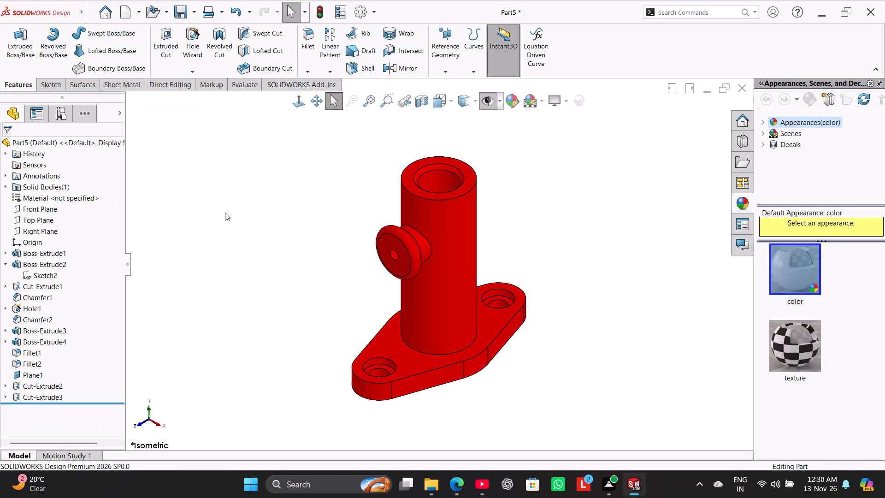
# Apply the sandblasted steel appearance to Cut-Extrude1, Cut-Extrude2, Cut-Extrude3 and Hole1.
pyautogui.moveTo(186, 273); pyautogui.dragTo(299, 216, button='right')
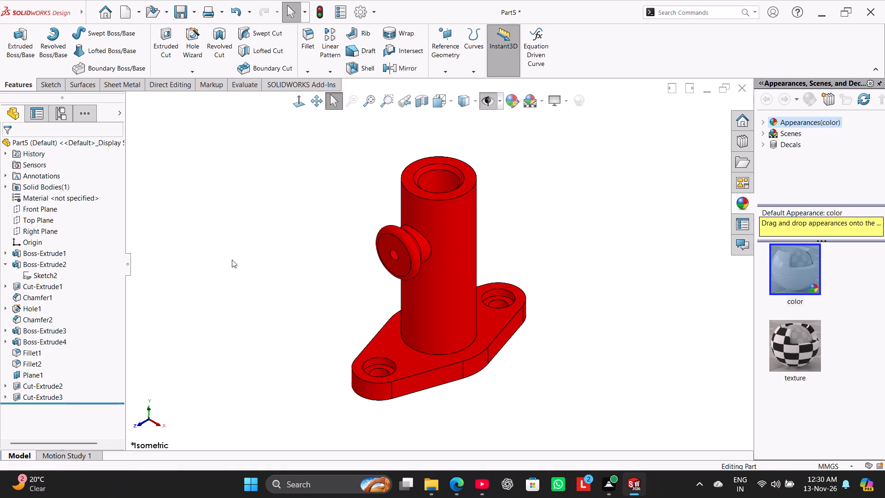
pyautogui.keyDown('ctrl'); pyautogui.click(50, 397); pyautogui.keyUp('ctrl')
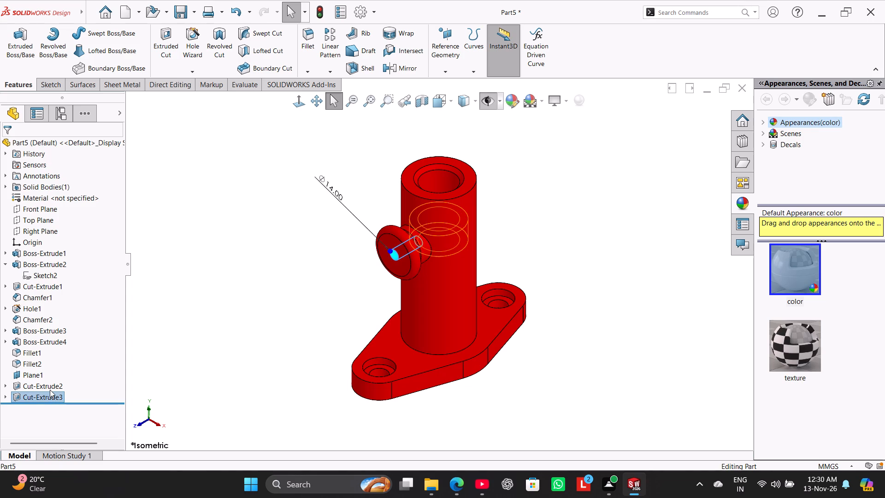
pyautogui.keyDown('ctrl'); pyautogui.click(50, 390); pyautogui.keyUp('ctrl')
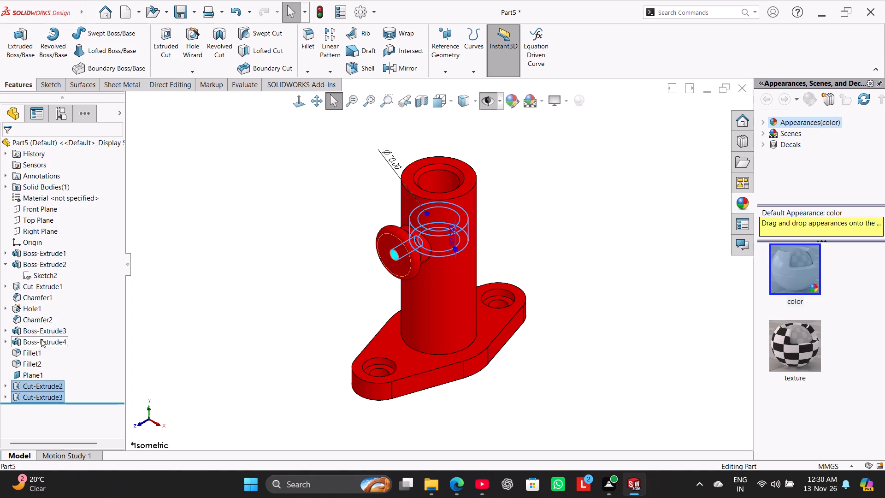
pyautogui.keyDown('ctrl'); pyautogui.click(41, 288); pyautogui.keyUp('ctrl')
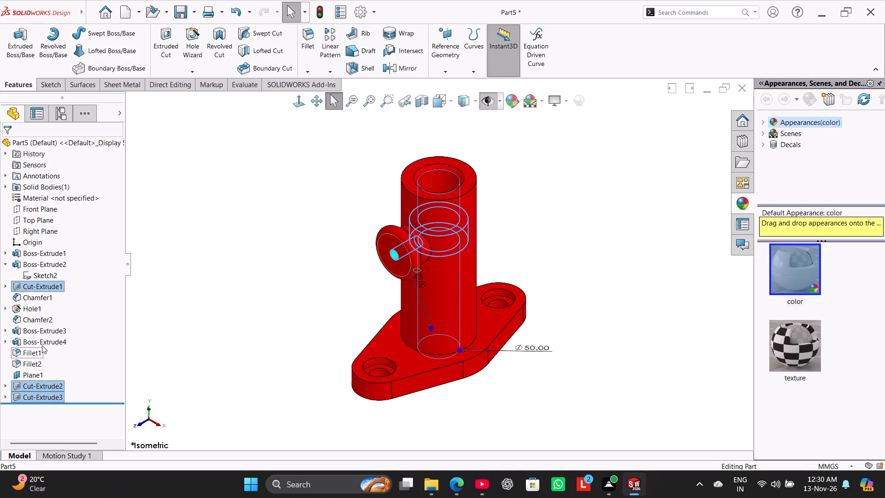
pyautogui.keyDown('ctrl'); pyautogui.click(34, 312); pyautogui.keyUp('ctrl')
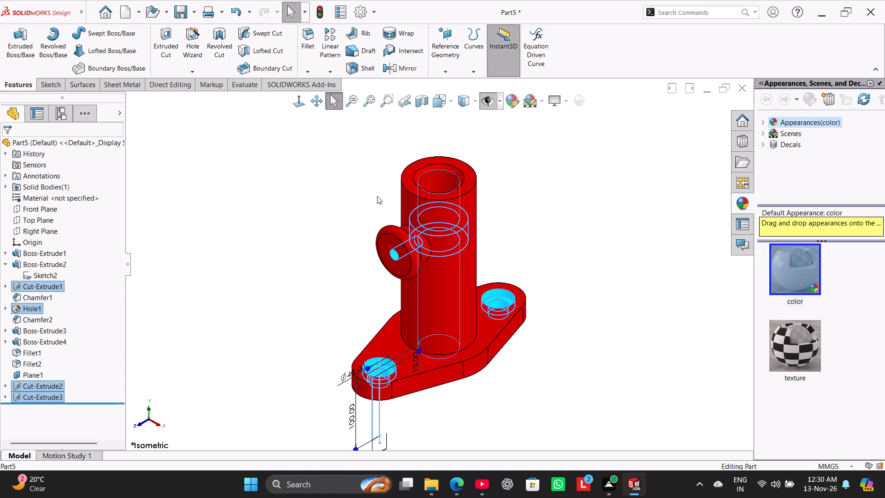
pyautogui.click(763, 123)
pyautogui.click(777, 143)
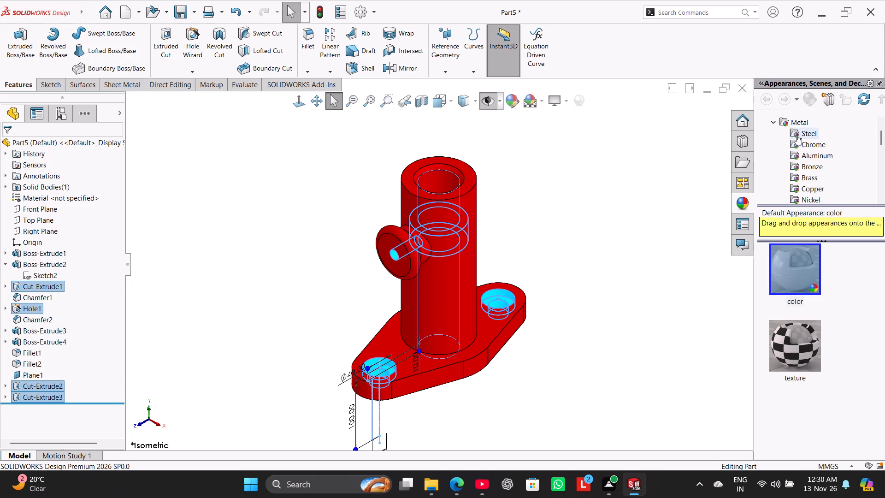
pyautogui.click(796, 135)
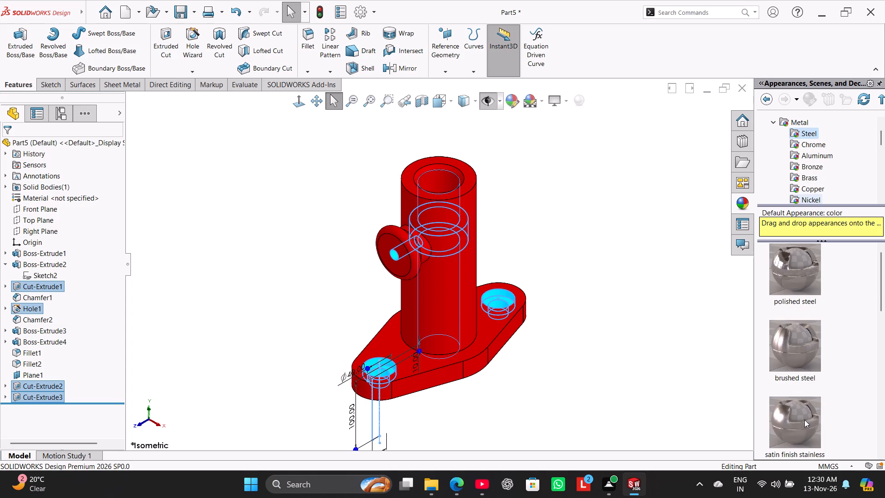
pyautogui.scroll(-1, 812, 415)
pyautogui.doubleClick(804, 392)
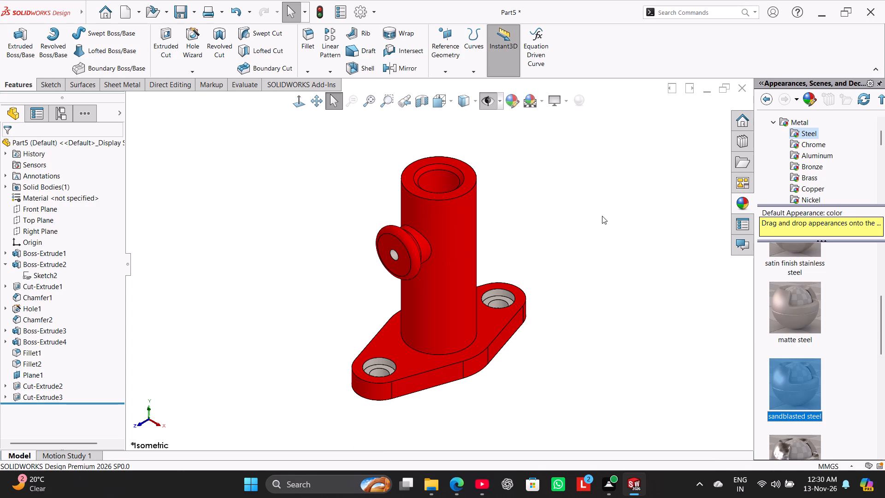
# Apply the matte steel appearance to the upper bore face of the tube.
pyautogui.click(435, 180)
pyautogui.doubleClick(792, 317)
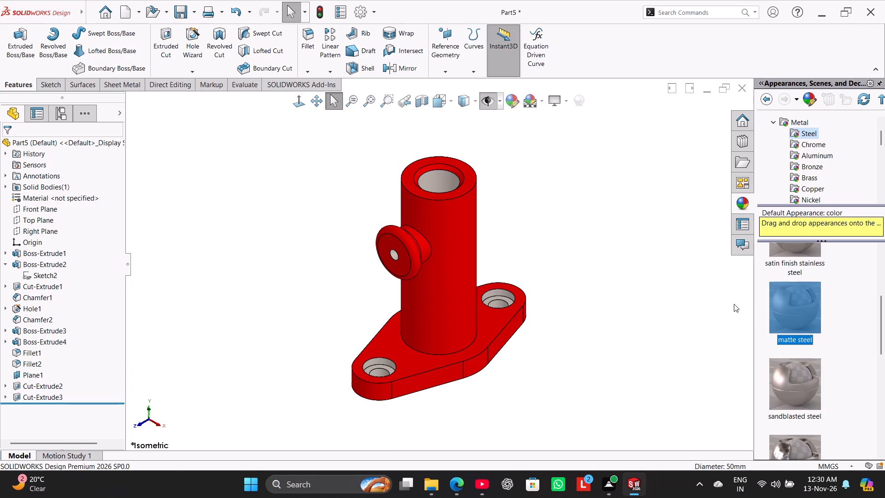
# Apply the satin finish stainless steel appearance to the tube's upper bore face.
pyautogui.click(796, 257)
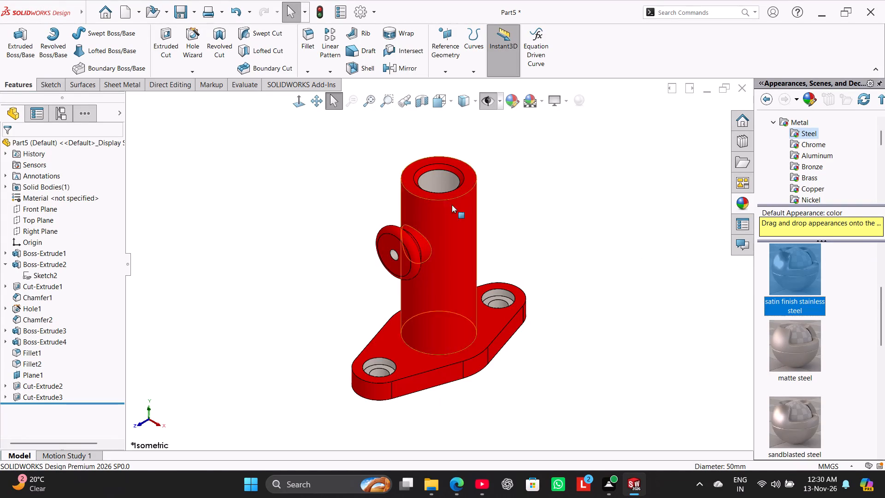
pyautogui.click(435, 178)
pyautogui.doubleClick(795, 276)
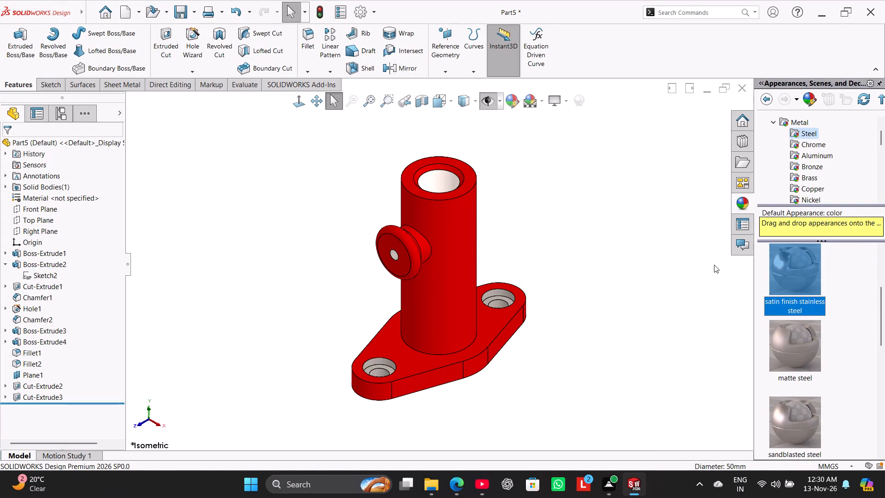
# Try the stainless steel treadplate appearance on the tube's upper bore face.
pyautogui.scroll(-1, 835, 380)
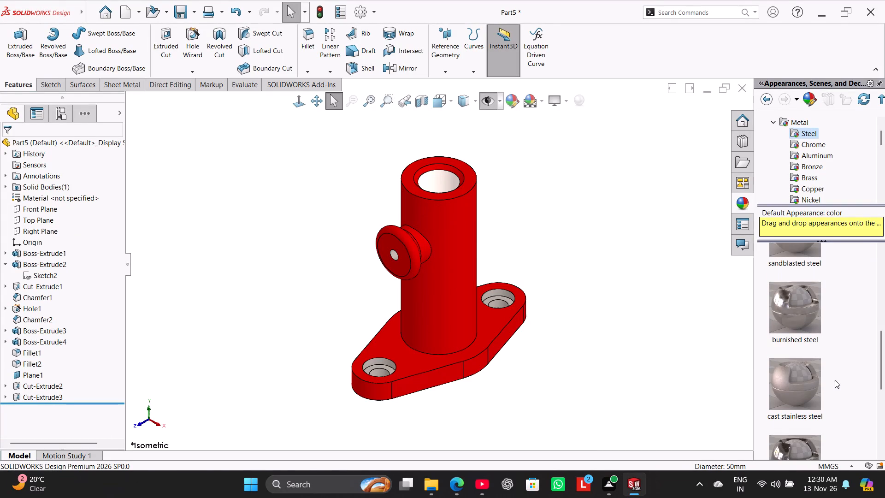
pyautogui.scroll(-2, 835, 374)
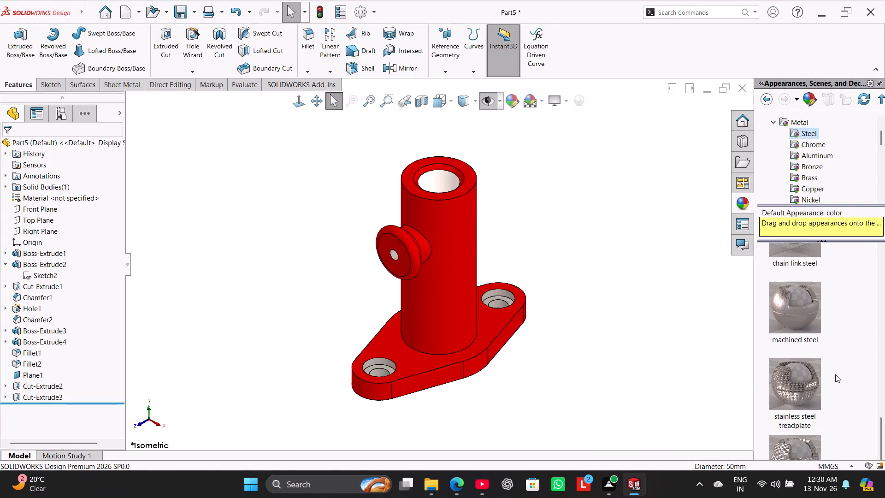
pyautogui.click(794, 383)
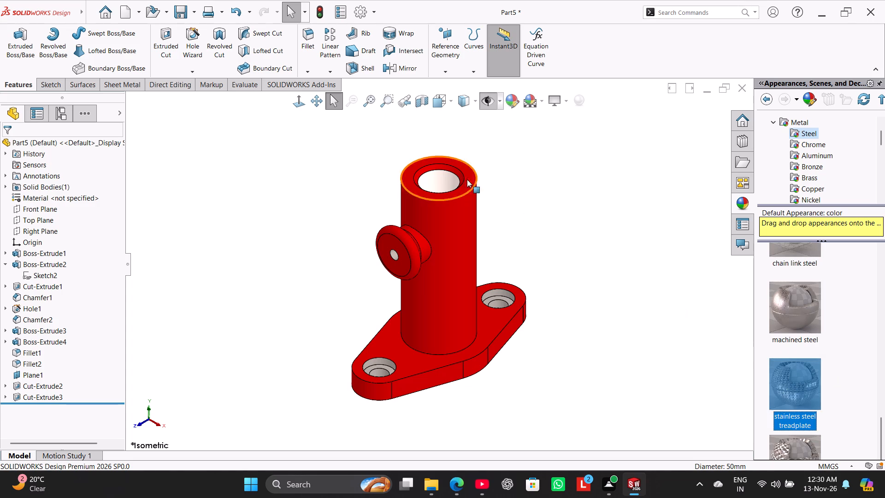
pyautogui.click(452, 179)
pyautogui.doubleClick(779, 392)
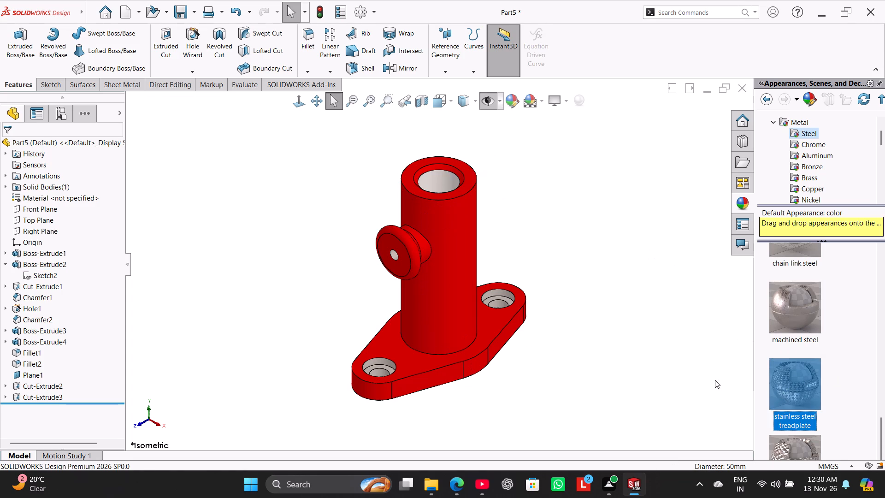
# Give the tube's upper bore face the satin finish stainless steel appearance instead of the treadplate.
pyautogui.scroll(12, 785, 360)
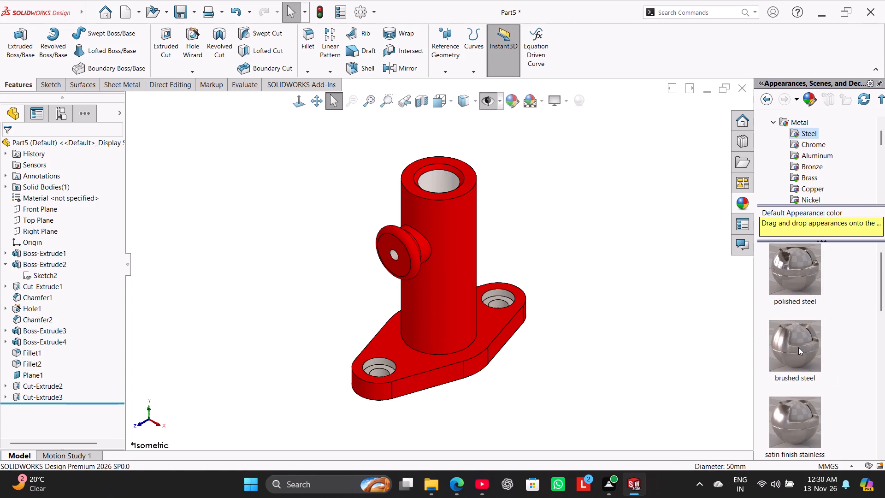
pyautogui.click(791, 423)
pyautogui.click(450, 182)
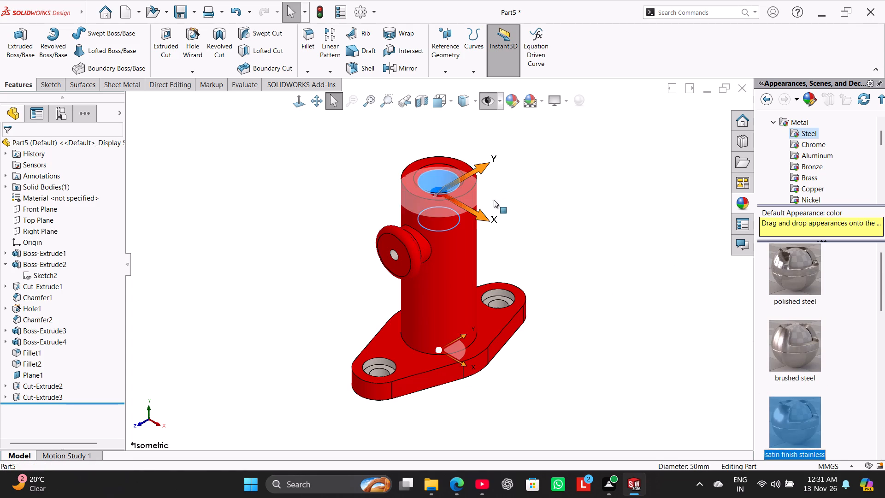
pyautogui.doubleClick(801, 419)
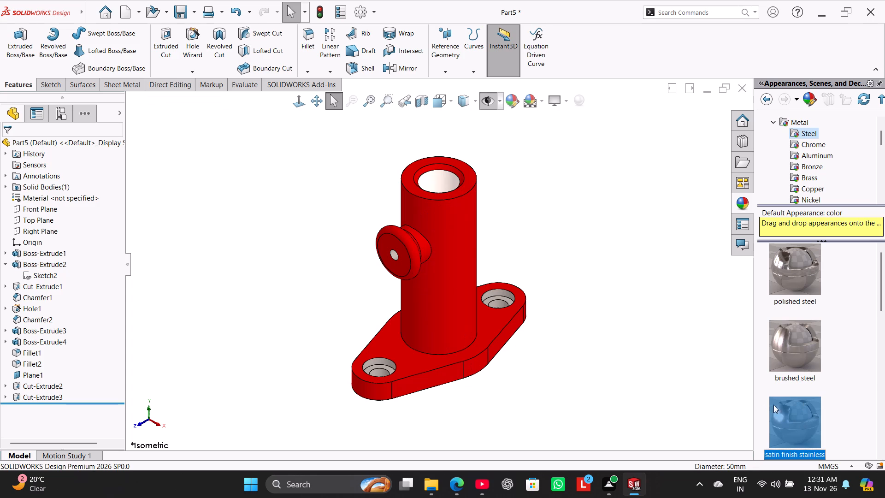
# Apply the matte steel appearance to the tube's upper bore face.
pyautogui.scroll(-1, 830, 396)
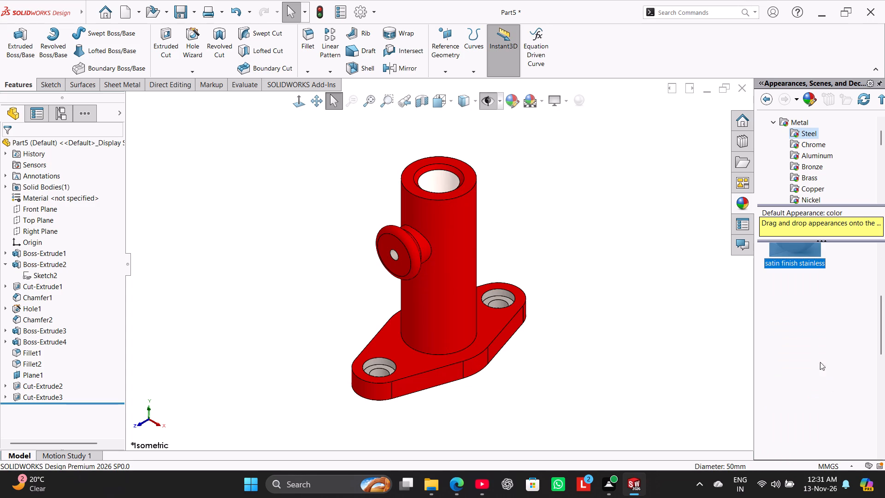
pyautogui.click(803, 315)
pyautogui.click(439, 181)
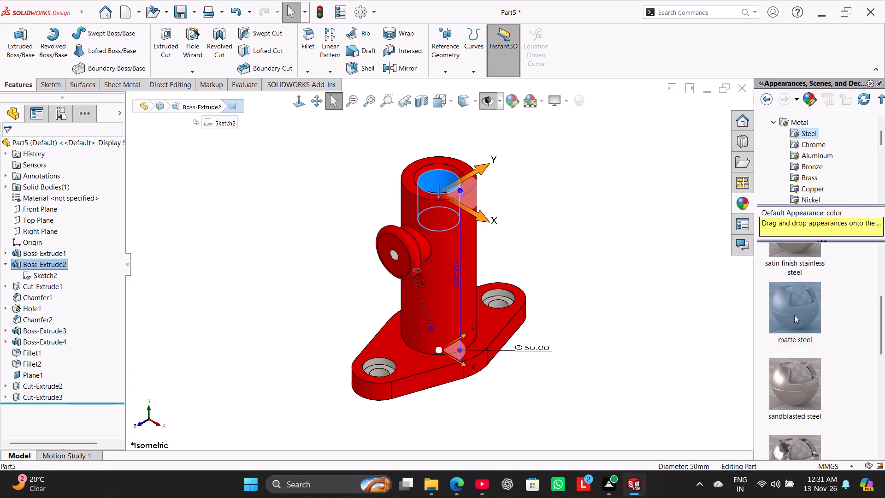
pyautogui.doubleClick(798, 313)
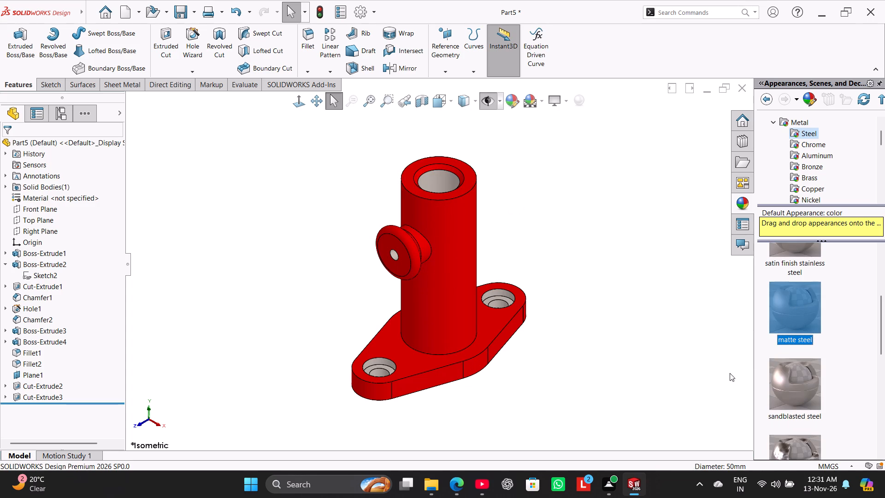
pyautogui.click(661, 378)
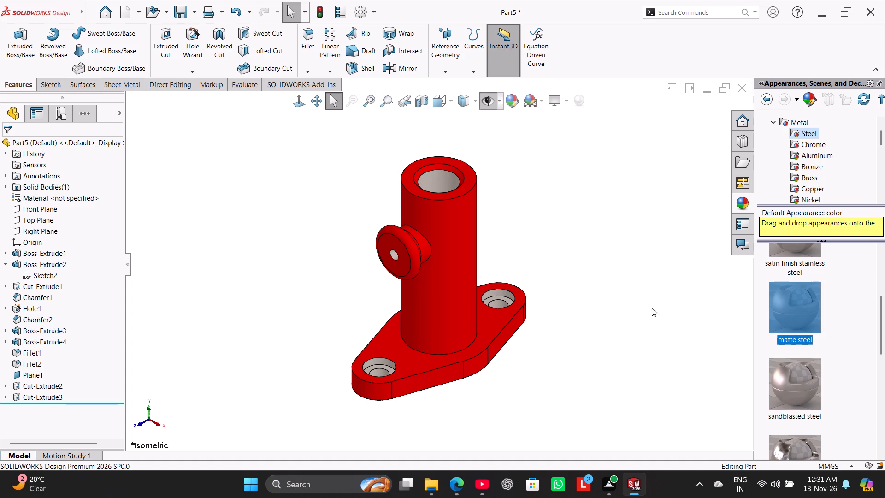
# Apply the matte steel appearance to the chamfered face around the tube's top bore opening.
pyautogui.keyDown('ctrl'); pyautogui.click(445, 168); pyautogui.keyUp('ctrl')
pyautogui.tripleClick(800, 319)
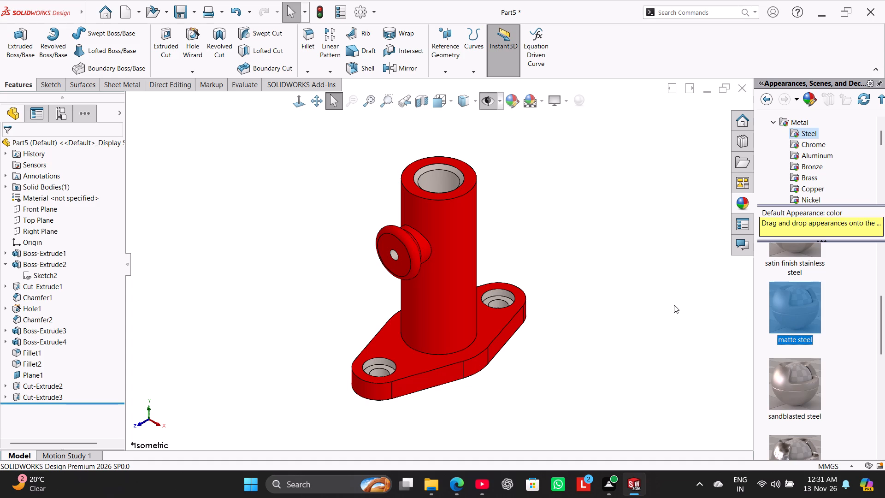
# Apply the matte steel appearance to the Chamfer1 and Chamfer2 features together, covering the bore and base-hole chamfers.
pyautogui.moveTo(585, 391); pyautogui.dragTo(596, 256, button='middle')
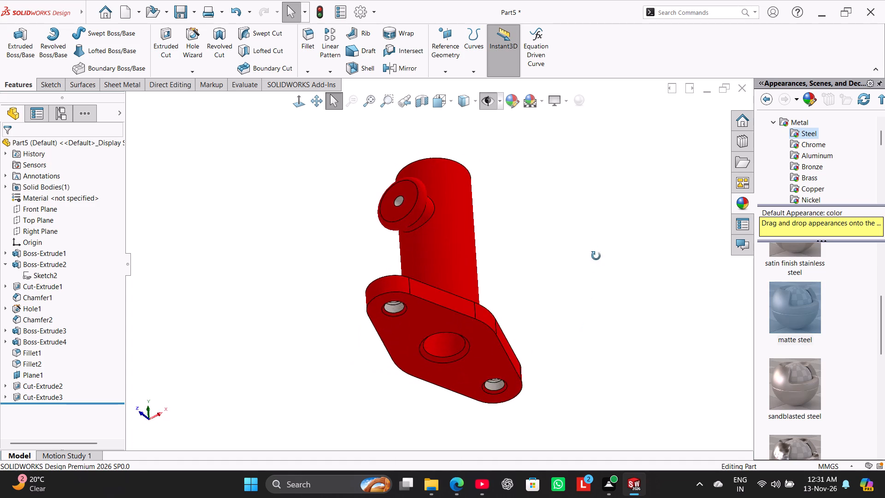
pyautogui.moveTo(596, 256); pyautogui.dragTo(588, 216, button='middle')
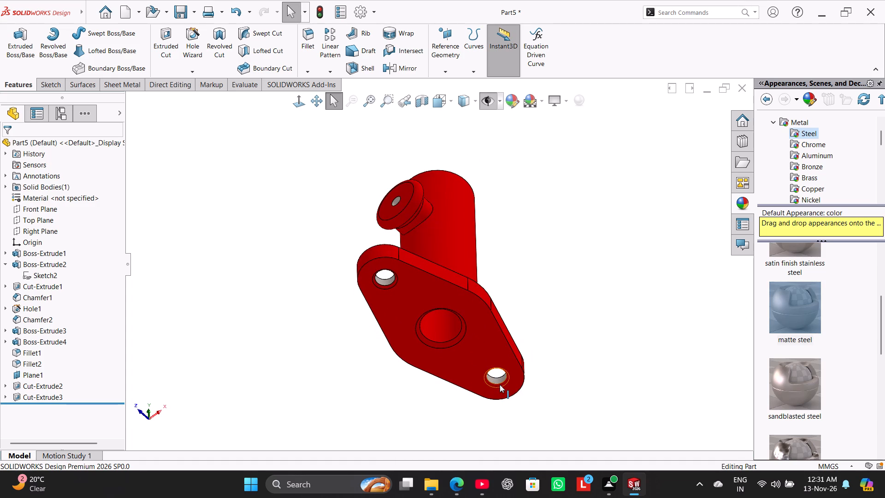
pyautogui.scroll(-4, 501, 385)
pyautogui.scroll(3, 486, 359)
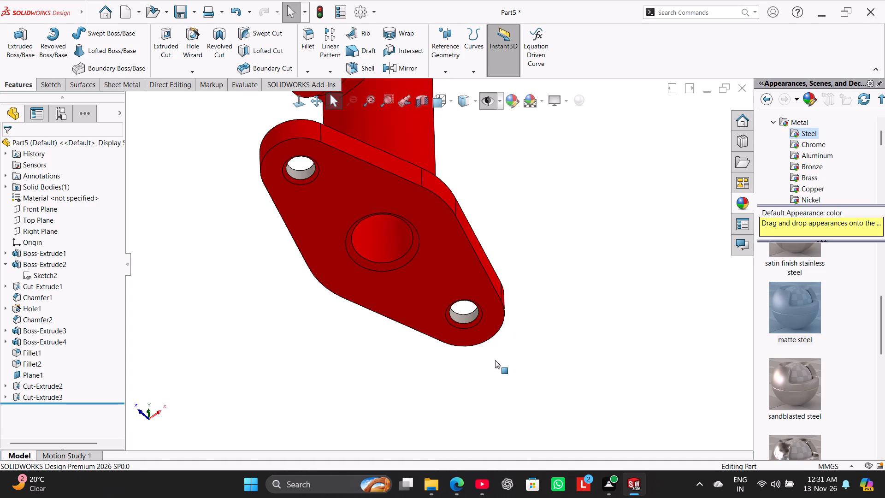
pyautogui.scroll(5, 495, 360)
pyautogui.moveTo(492, 335); pyautogui.dragTo(636, 225, button='right')
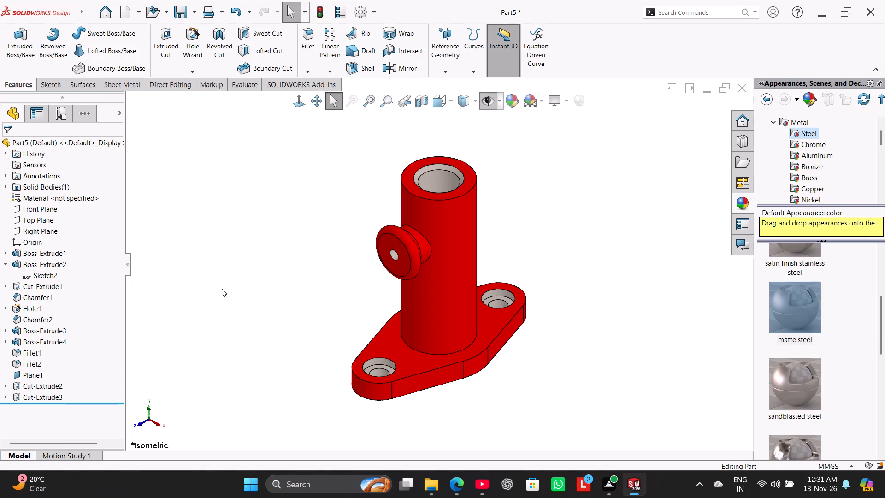
pyautogui.keyDown('ctrl'); pyautogui.click(38, 319); pyautogui.keyUp('ctrl')
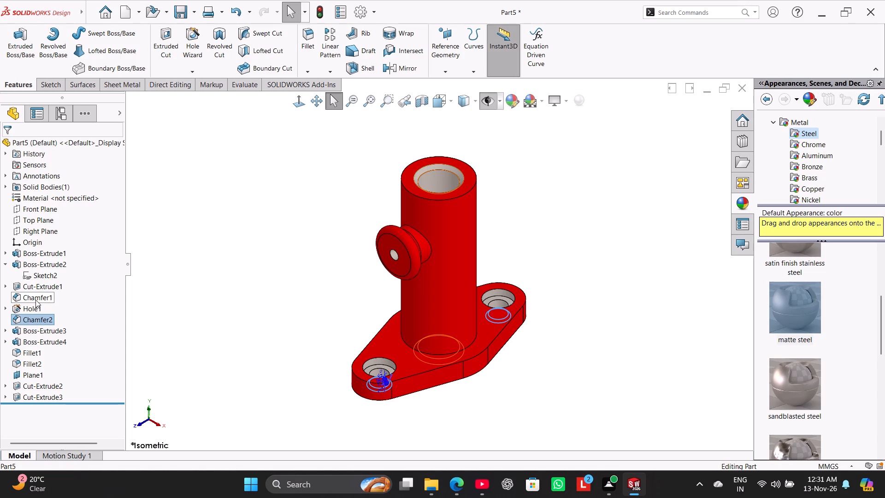
pyautogui.keyDown('ctrl'); pyautogui.click(35, 300); pyautogui.keyUp('ctrl')
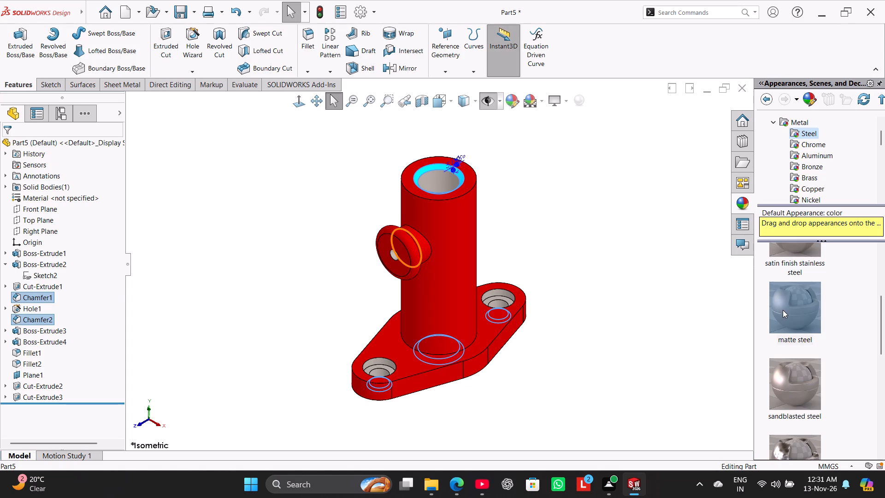
pyautogui.doubleClick(784, 310)
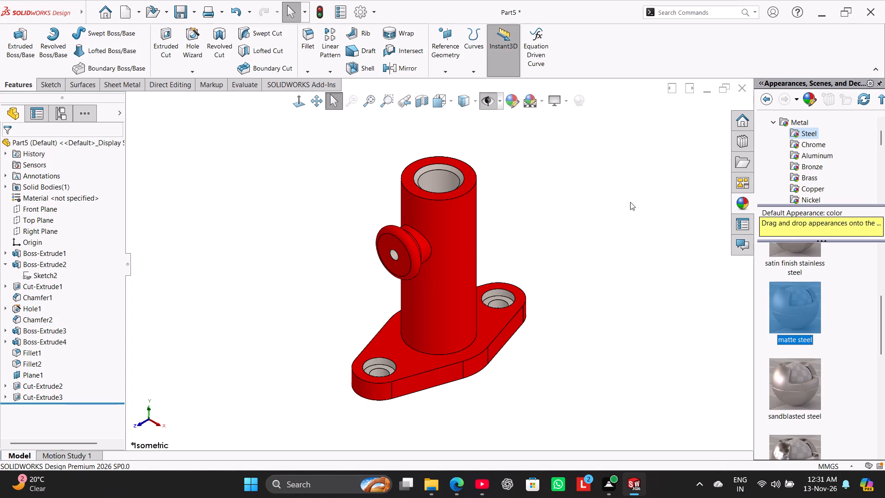
pyautogui.click(630, 202)
# Apply the matte steel appearance to the Cut-Extrude1 feature that forms the tube's through bore.
pyautogui.moveTo(623, 236); pyautogui.dragTo(585, 271, button='middle')
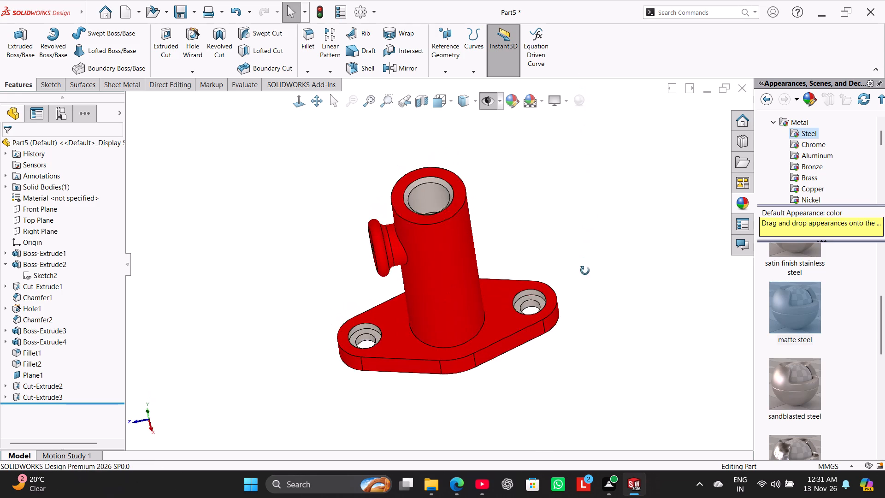
pyautogui.moveTo(585, 271); pyautogui.dragTo(603, 247, button='middle')
pyautogui.moveTo(578, 288); pyautogui.dragTo(637, 207, button='right')
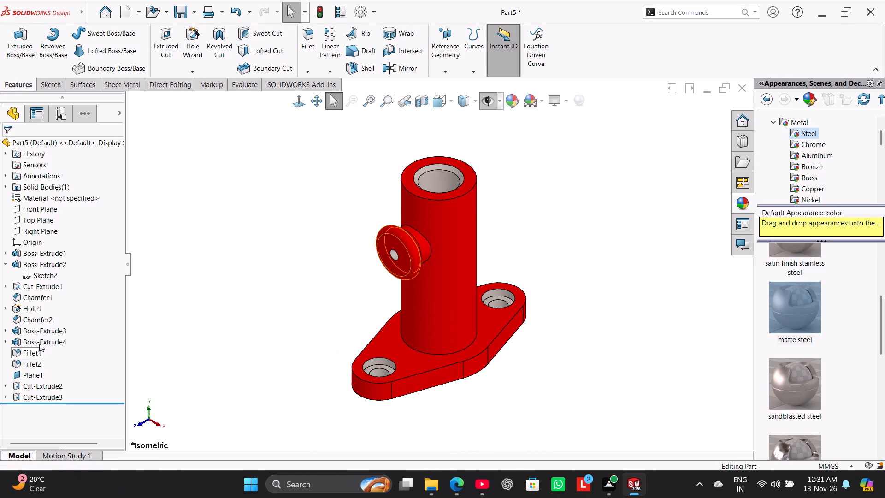
pyautogui.moveTo(212, 362); pyautogui.dragTo(218, 224, button='middle')
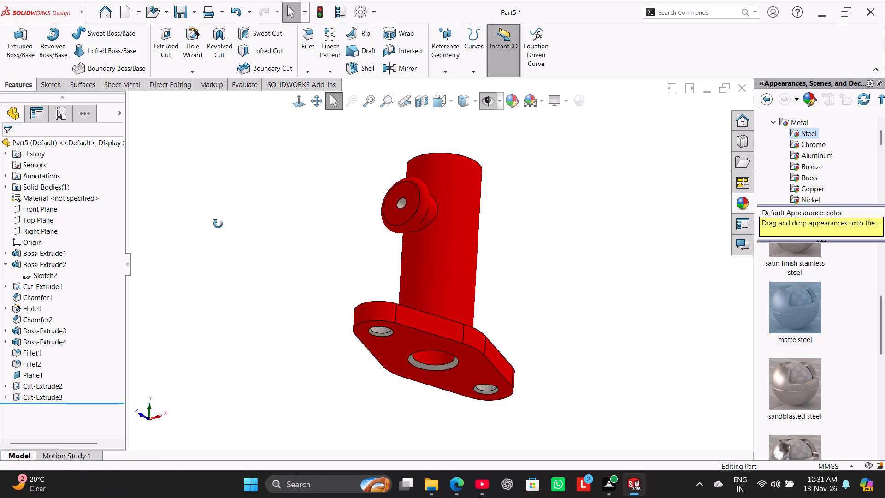
pyautogui.moveTo(218, 224); pyautogui.dragTo(242, 244, button='middle')
pyautogui.moveTo(242, 257); pyautogui.dragTo(382, 165, button='right')
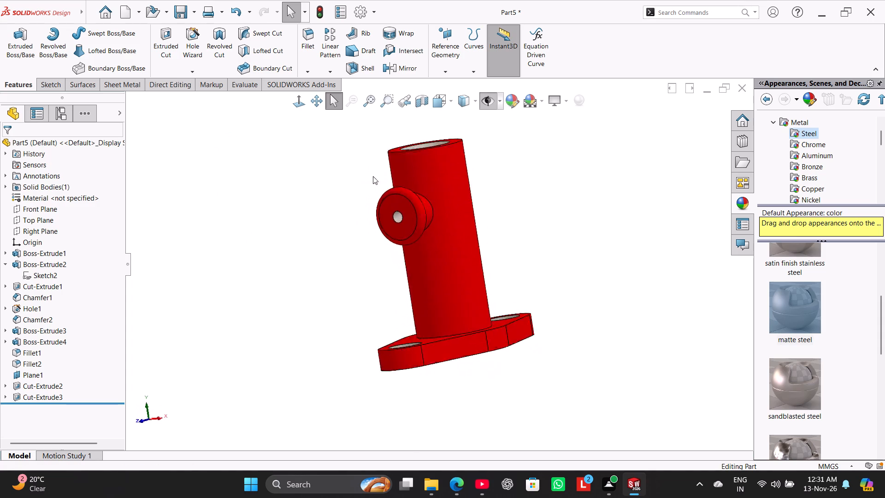
pyautogui.click(3, 262)
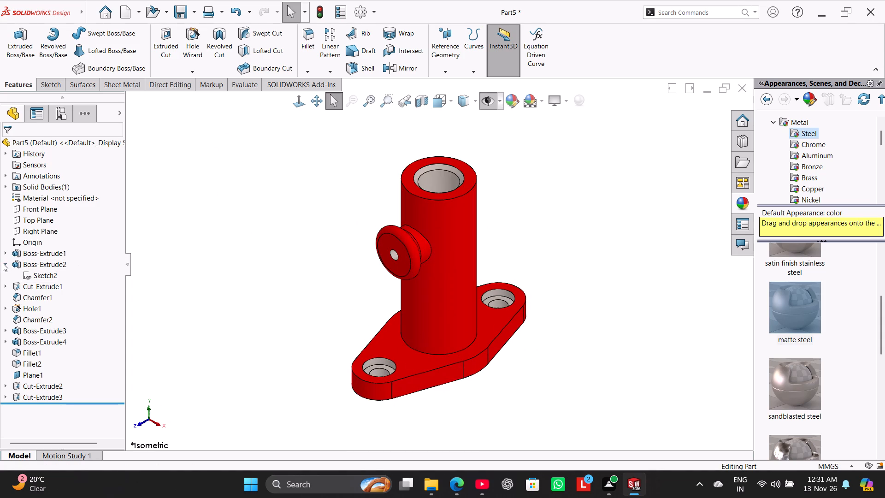
pyautogui.click(4, 266)
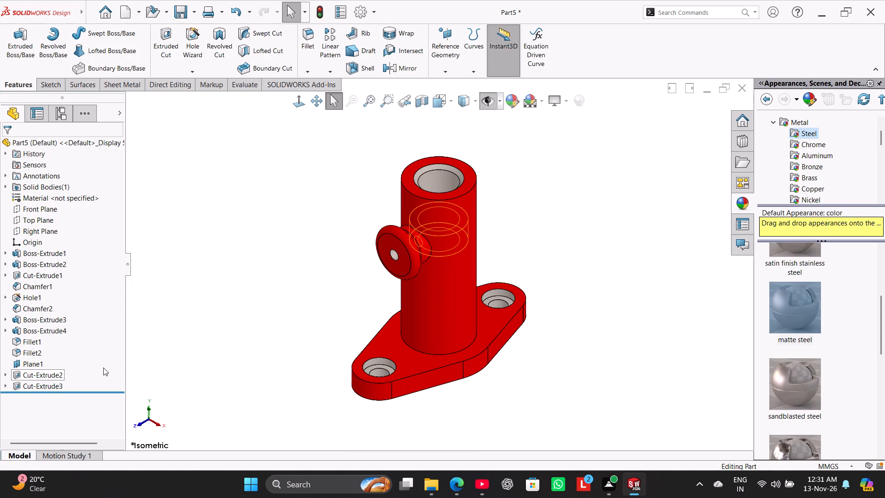
pyautogui.moveTo(195, 304); pyautogui.dragTo(176, 337, button='middle')
pyautogui.moveTo(195, 320); pyautogui.dragTo(324, 251, button='right')
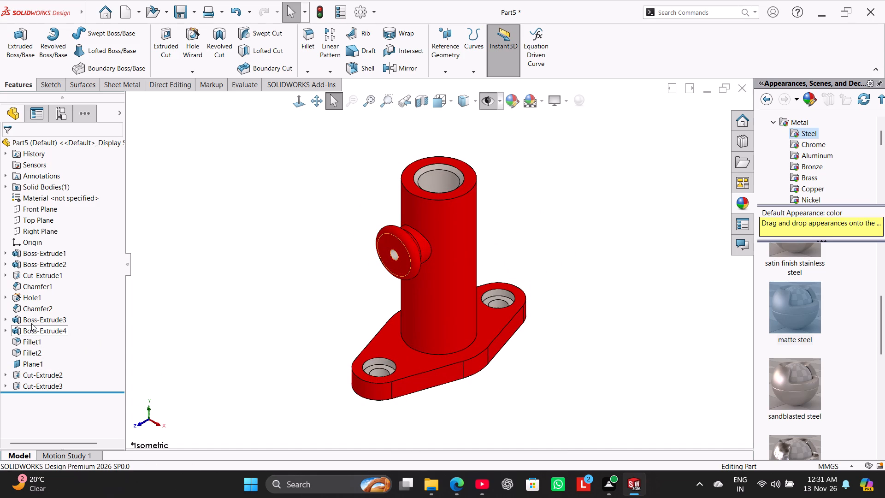
pyautogui.keyDown('ctrl'); pyautogui.click(36, 276); pyautogui.keyUp('ctrl')
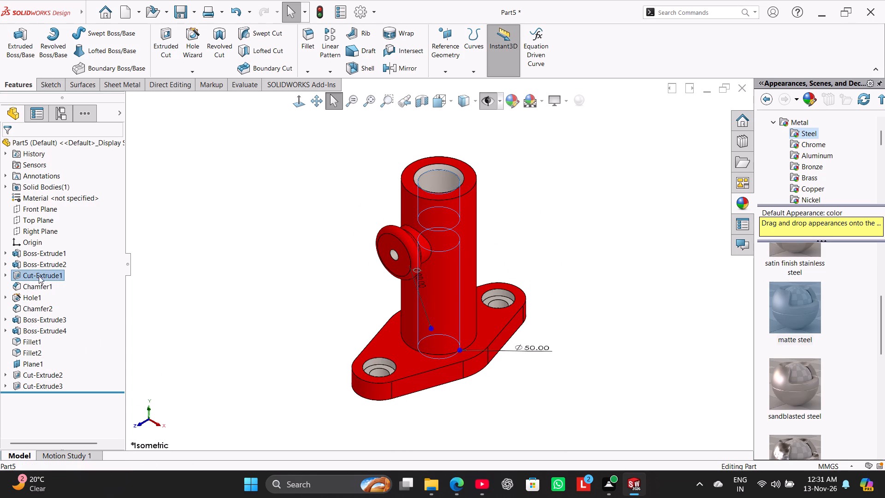
pyautogui.doubleClick(804, 314)
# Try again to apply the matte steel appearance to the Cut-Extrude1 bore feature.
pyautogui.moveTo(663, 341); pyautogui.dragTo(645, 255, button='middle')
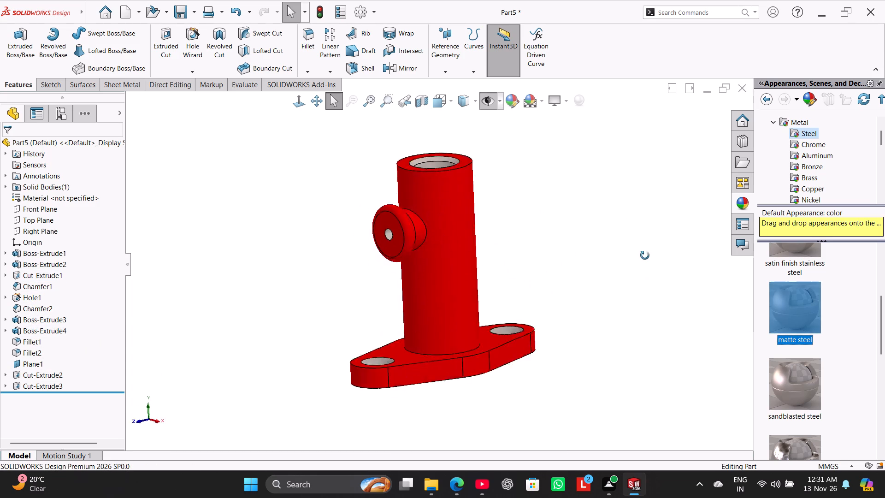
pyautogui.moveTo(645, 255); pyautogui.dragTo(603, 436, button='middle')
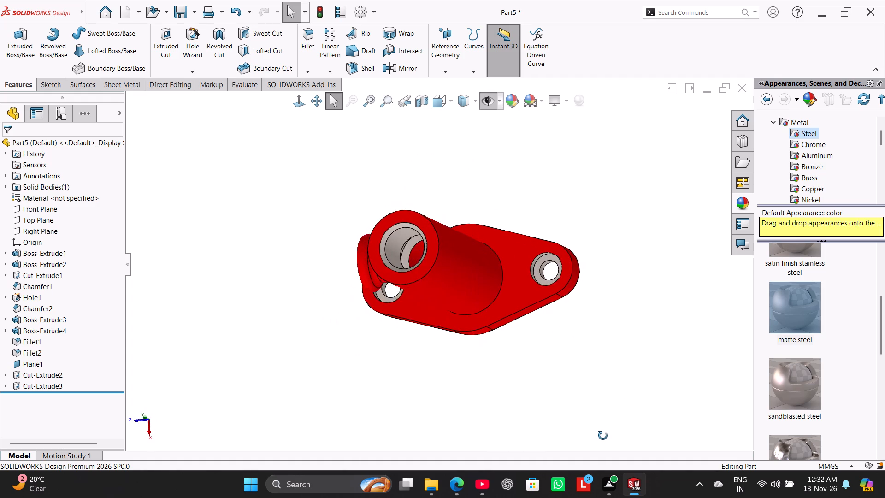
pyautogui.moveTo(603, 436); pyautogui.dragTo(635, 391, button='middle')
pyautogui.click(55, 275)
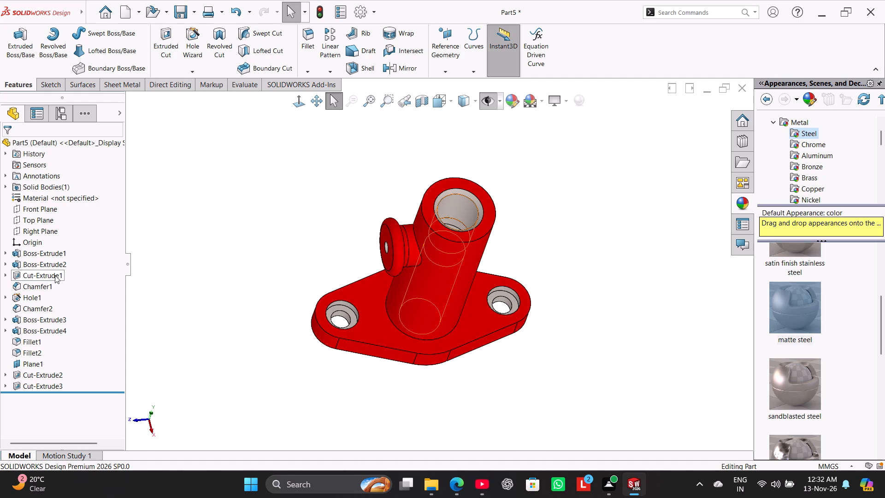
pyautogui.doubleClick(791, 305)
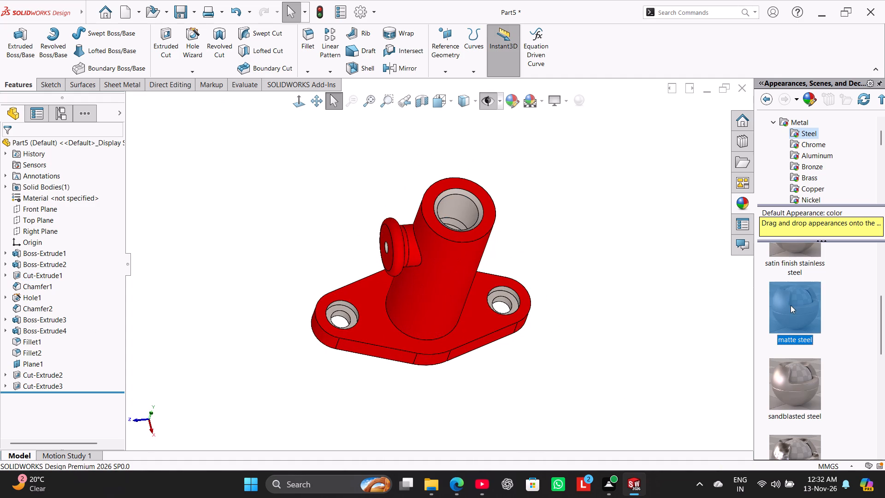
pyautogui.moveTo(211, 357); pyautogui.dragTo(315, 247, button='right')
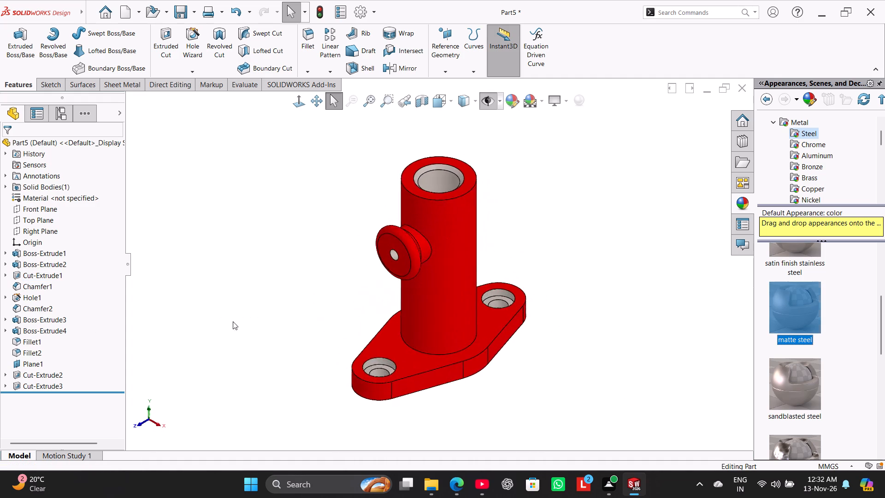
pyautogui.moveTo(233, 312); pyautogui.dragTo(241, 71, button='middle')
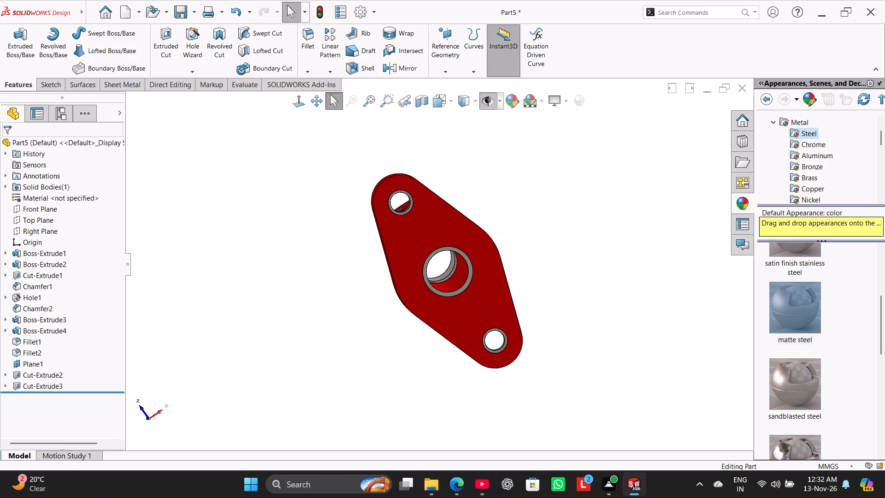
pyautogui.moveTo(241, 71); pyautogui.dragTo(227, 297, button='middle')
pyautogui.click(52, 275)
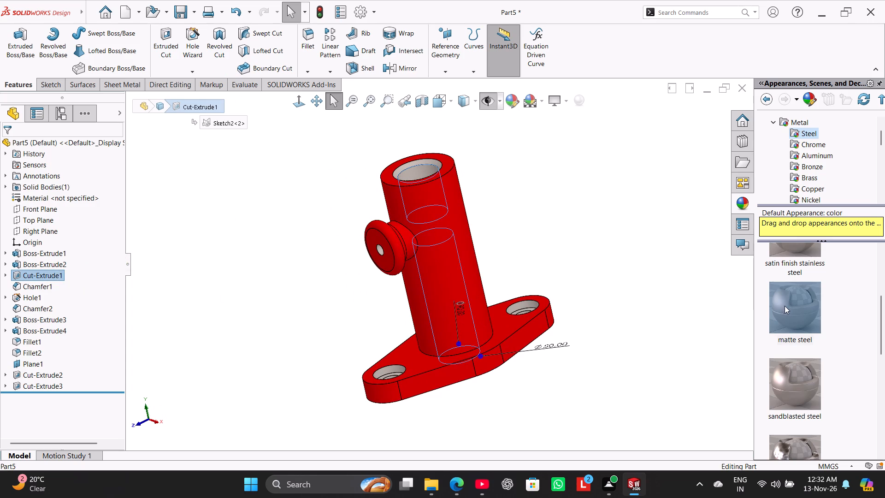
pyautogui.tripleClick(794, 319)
# Apply the matte steel appearance directly to the tube's lower bore face, below the internal recess.
pyautogui.moveTo(689, 293); pyautogui.dragTo(682, 397, button='middle')
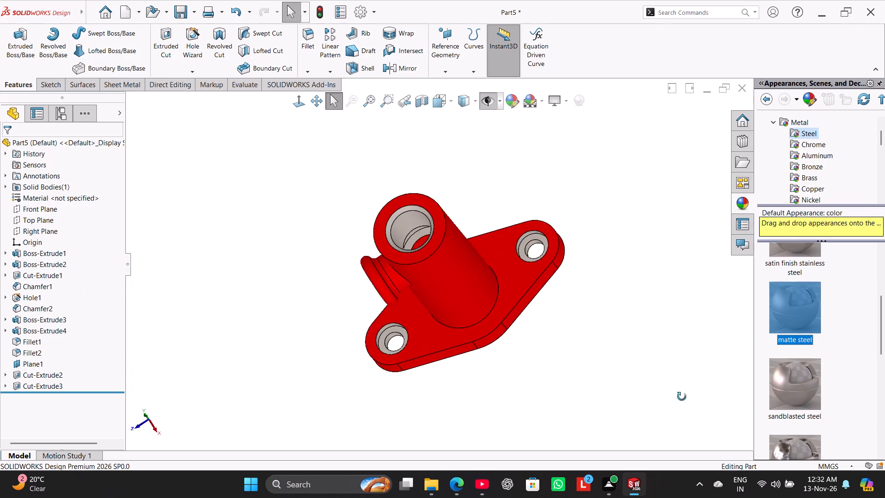
pyautogui.moveTo(682, 397); pyautogui.dragTo(679, 340, button='middle')
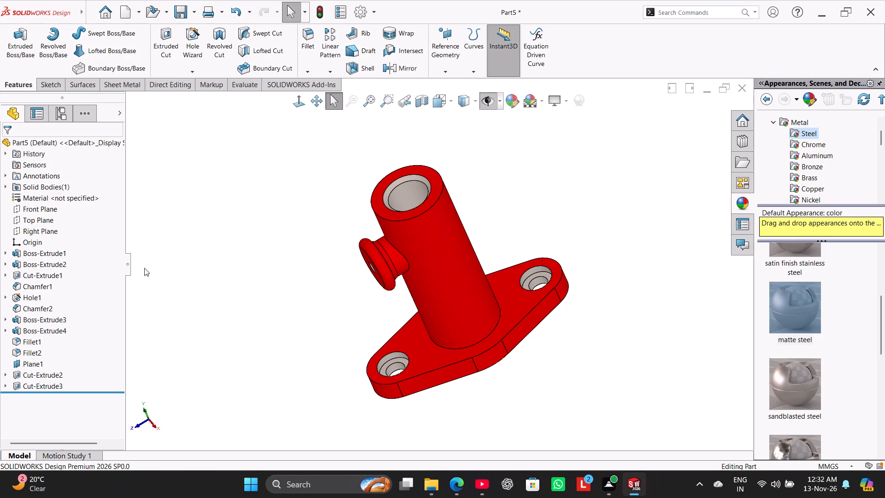
pyautogui.moveTo(207, 275); pyautogui.dragTo(230, 368, button='middle')
pyautogui.moveTo(393, 305); pyautogui.dragTo(401, 312, button='middle')
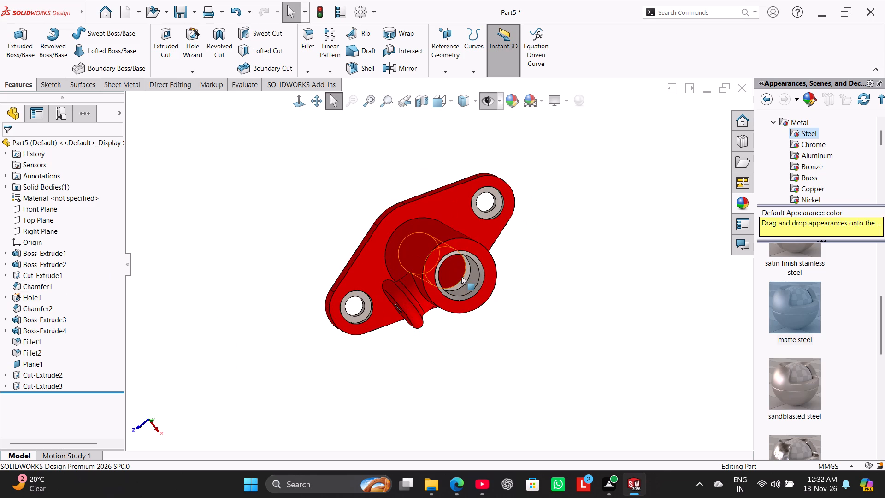
pyautogui.click(460, 273)
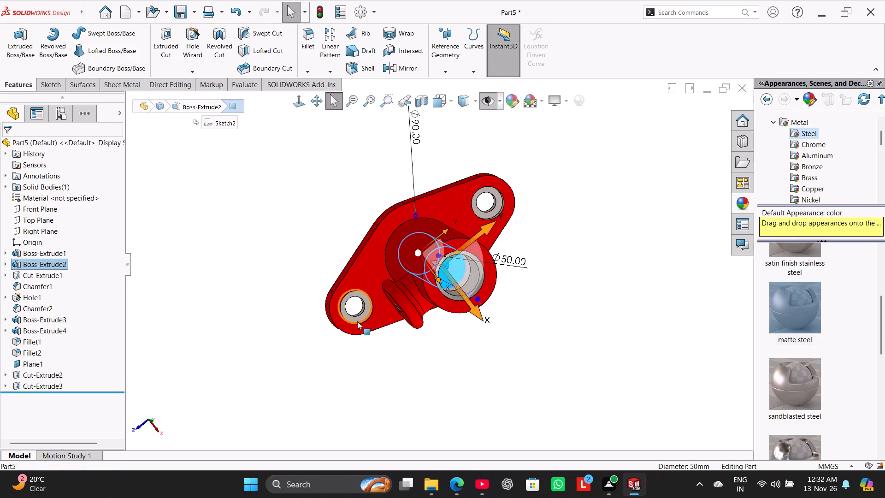
pyautogui.doubleClick(796, 306)
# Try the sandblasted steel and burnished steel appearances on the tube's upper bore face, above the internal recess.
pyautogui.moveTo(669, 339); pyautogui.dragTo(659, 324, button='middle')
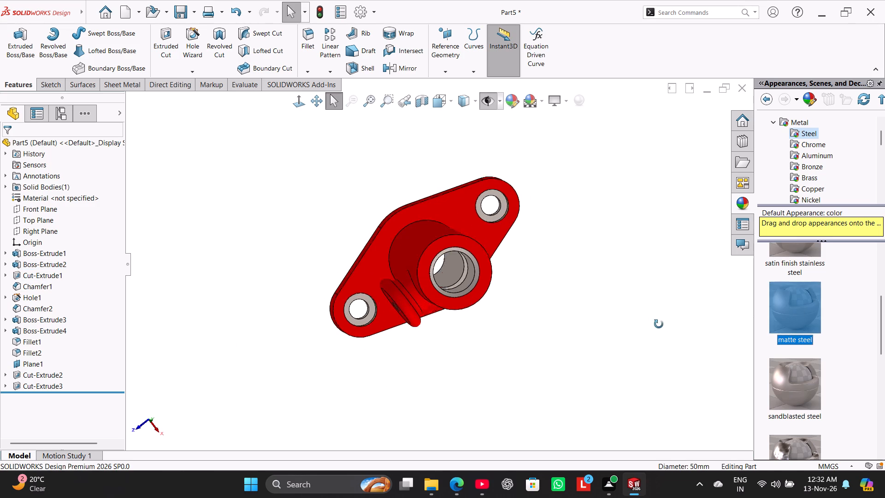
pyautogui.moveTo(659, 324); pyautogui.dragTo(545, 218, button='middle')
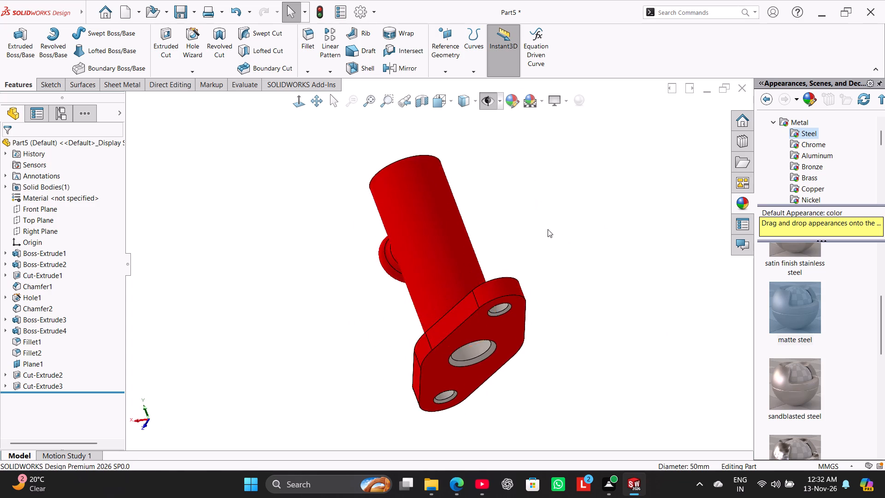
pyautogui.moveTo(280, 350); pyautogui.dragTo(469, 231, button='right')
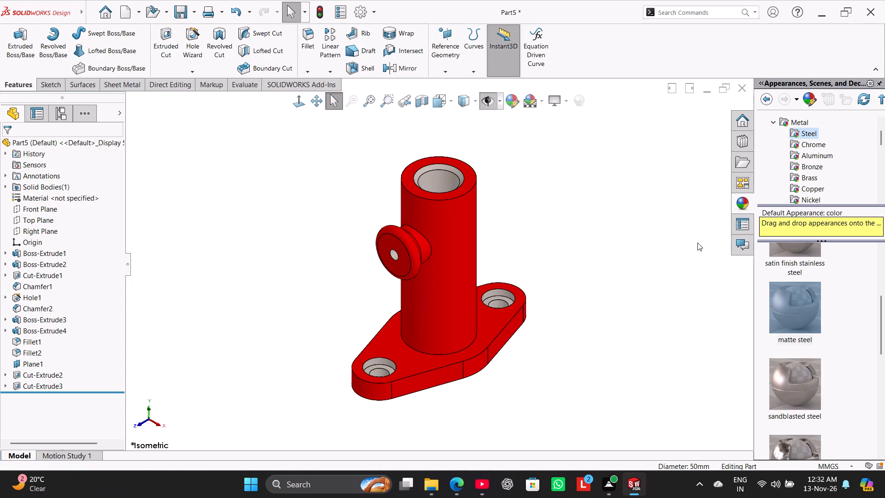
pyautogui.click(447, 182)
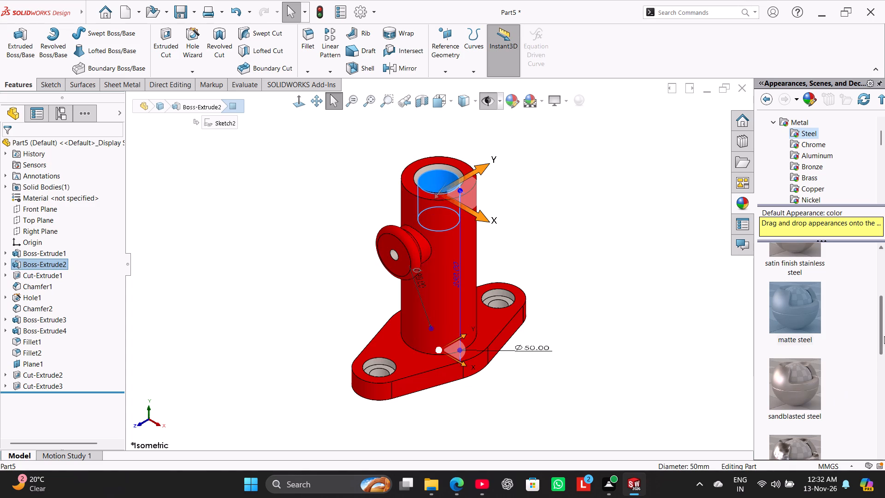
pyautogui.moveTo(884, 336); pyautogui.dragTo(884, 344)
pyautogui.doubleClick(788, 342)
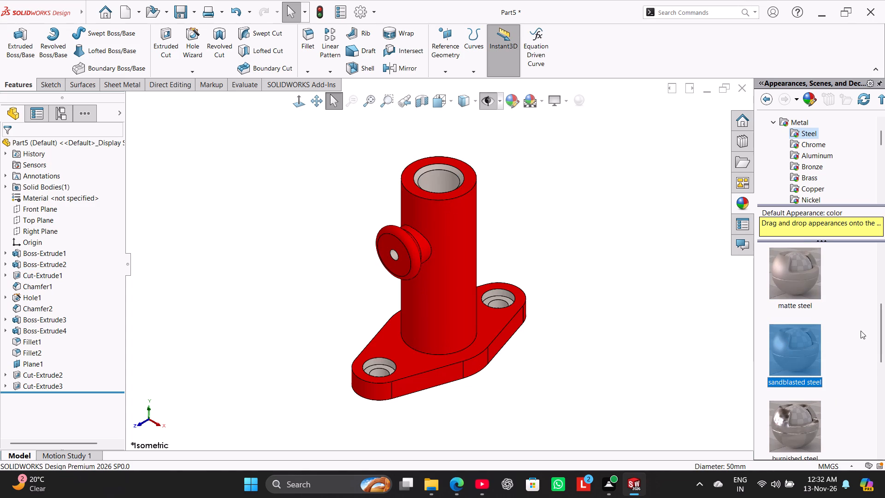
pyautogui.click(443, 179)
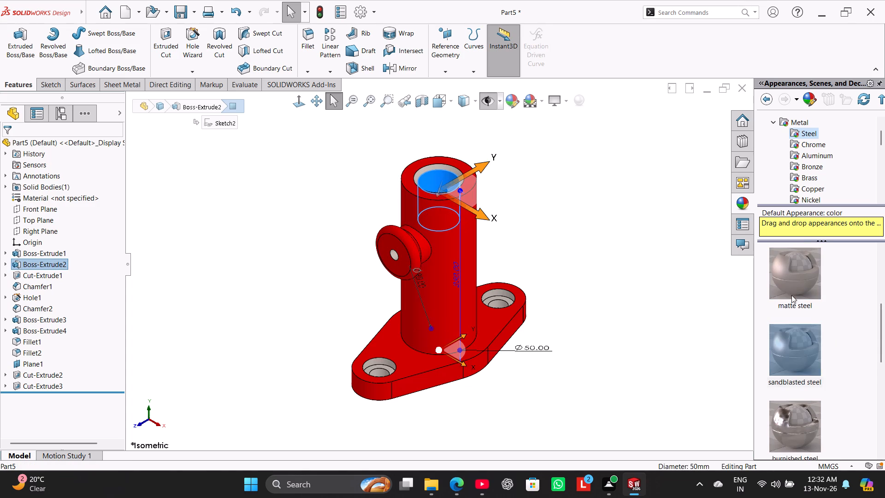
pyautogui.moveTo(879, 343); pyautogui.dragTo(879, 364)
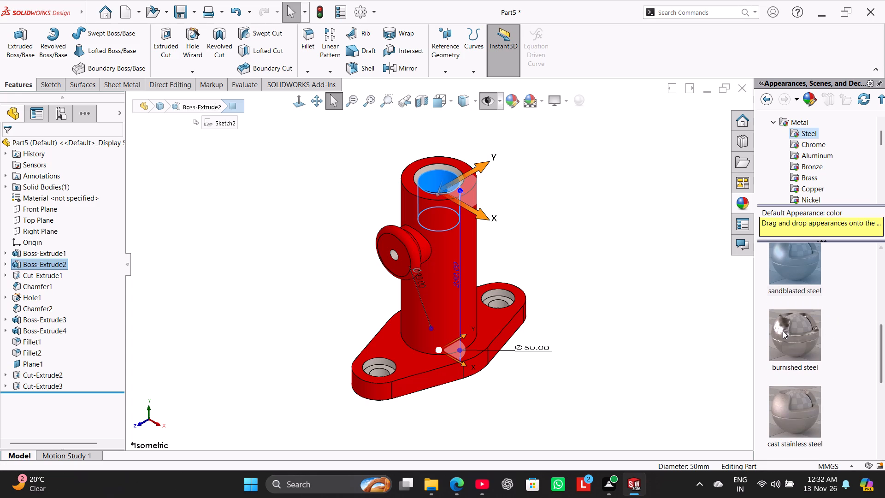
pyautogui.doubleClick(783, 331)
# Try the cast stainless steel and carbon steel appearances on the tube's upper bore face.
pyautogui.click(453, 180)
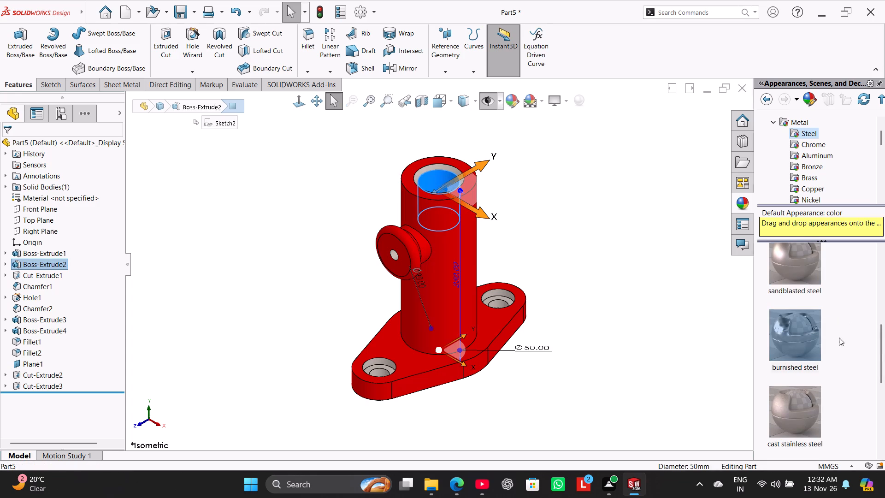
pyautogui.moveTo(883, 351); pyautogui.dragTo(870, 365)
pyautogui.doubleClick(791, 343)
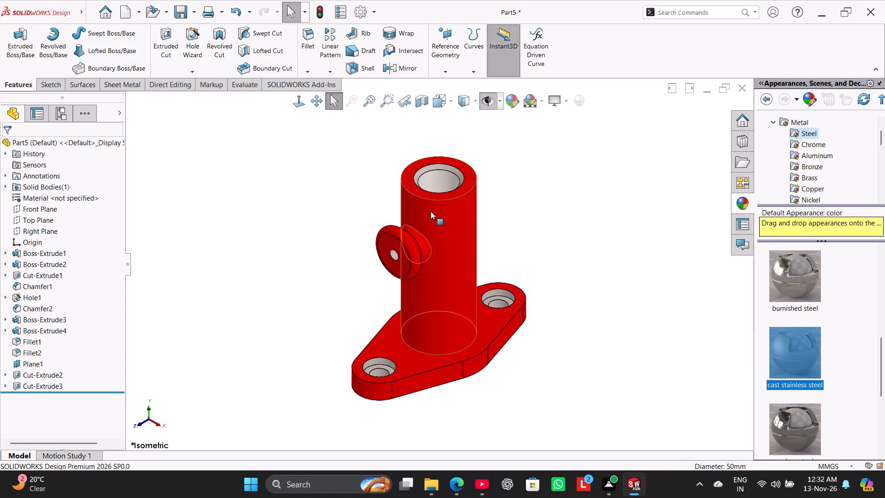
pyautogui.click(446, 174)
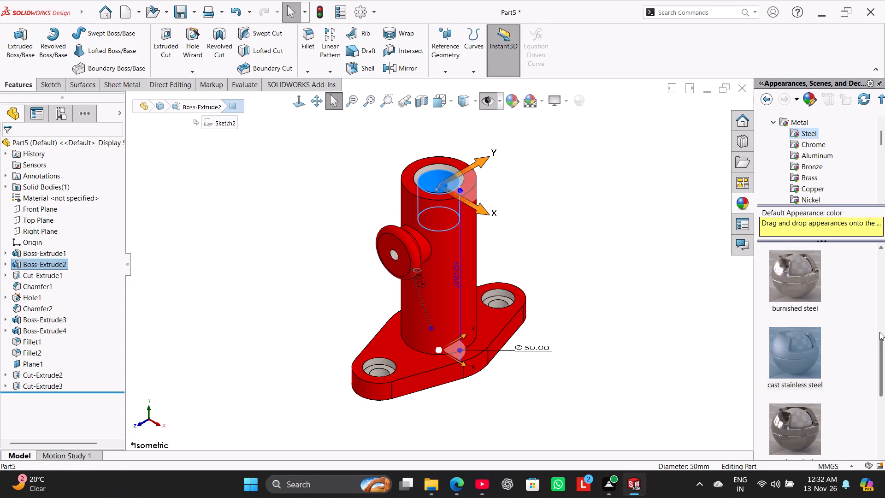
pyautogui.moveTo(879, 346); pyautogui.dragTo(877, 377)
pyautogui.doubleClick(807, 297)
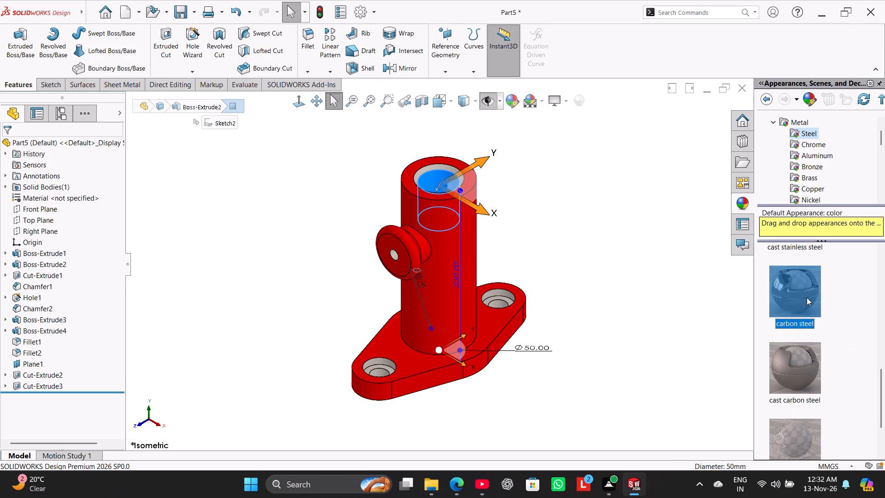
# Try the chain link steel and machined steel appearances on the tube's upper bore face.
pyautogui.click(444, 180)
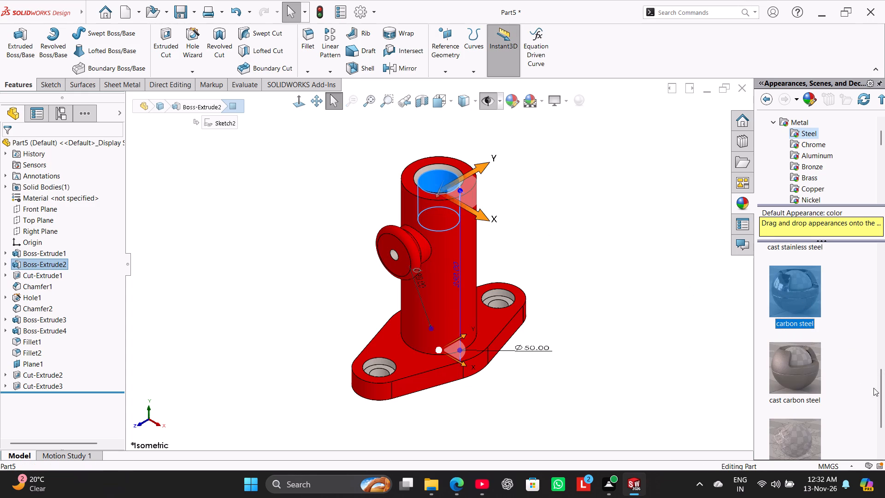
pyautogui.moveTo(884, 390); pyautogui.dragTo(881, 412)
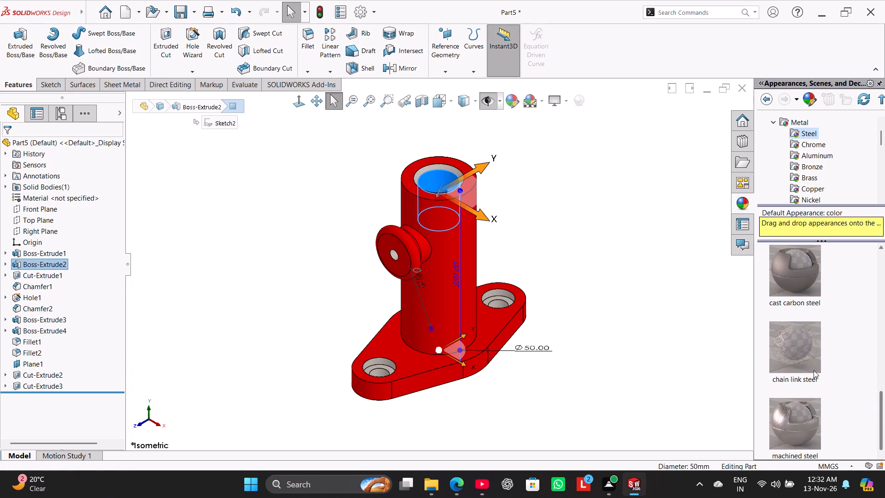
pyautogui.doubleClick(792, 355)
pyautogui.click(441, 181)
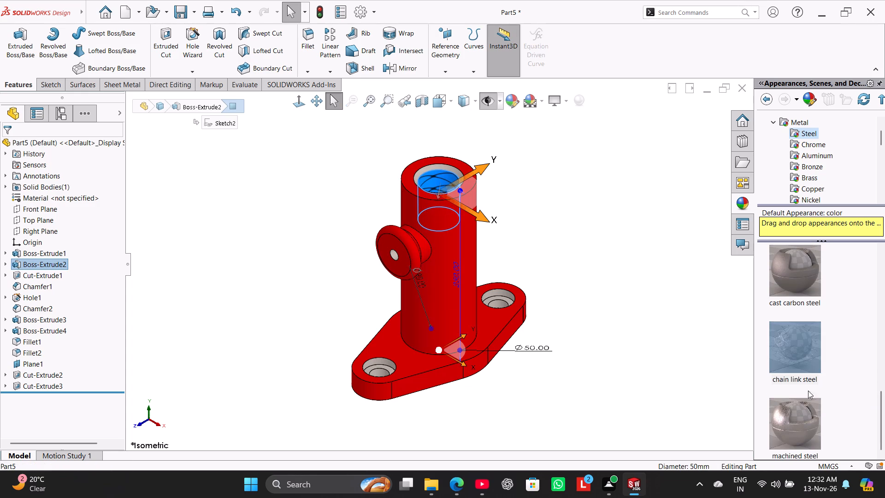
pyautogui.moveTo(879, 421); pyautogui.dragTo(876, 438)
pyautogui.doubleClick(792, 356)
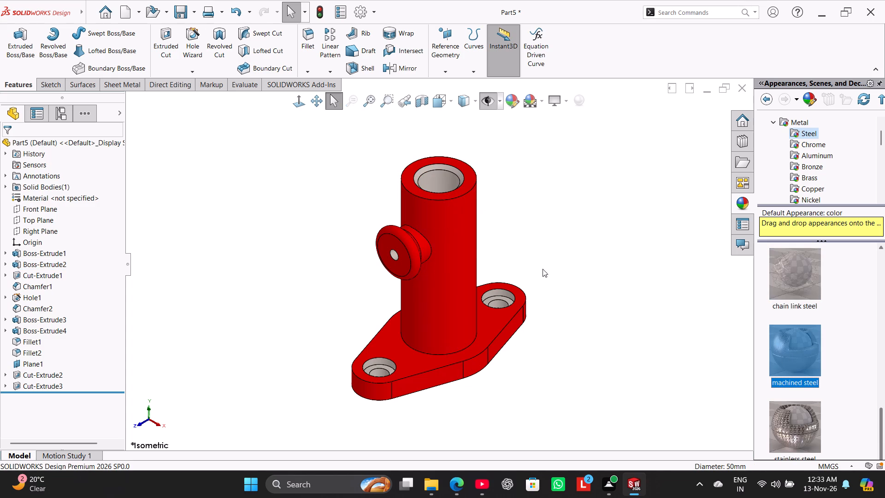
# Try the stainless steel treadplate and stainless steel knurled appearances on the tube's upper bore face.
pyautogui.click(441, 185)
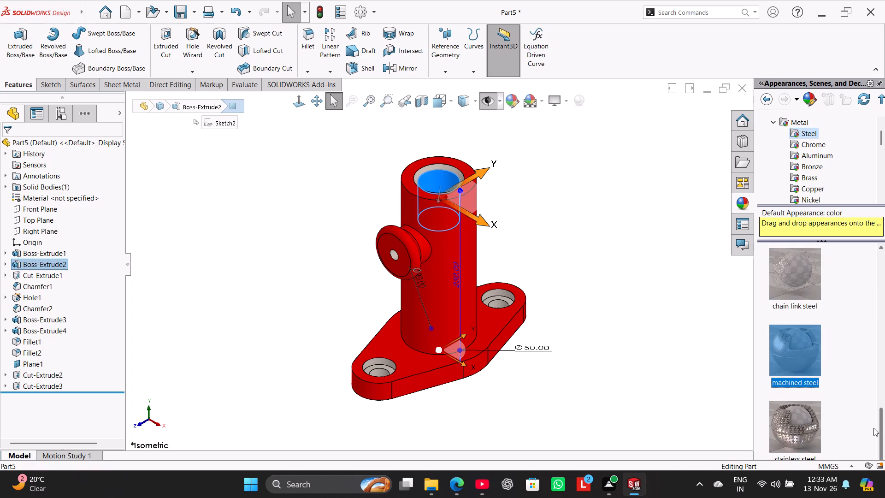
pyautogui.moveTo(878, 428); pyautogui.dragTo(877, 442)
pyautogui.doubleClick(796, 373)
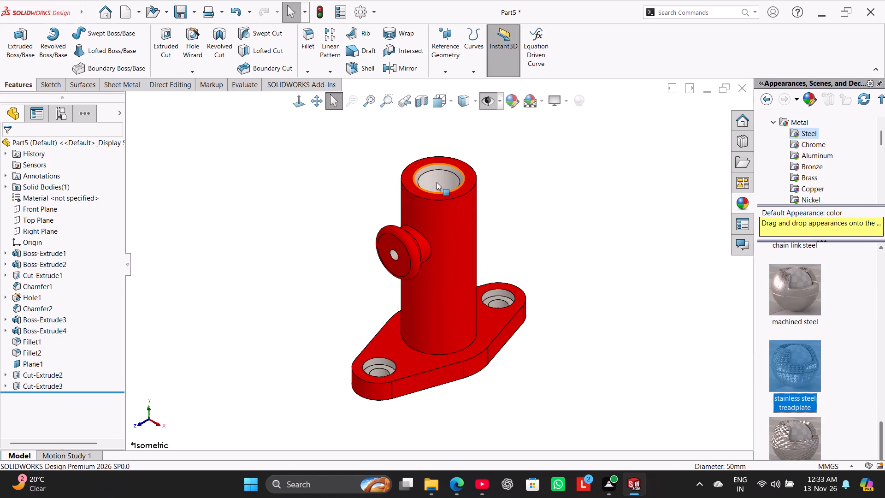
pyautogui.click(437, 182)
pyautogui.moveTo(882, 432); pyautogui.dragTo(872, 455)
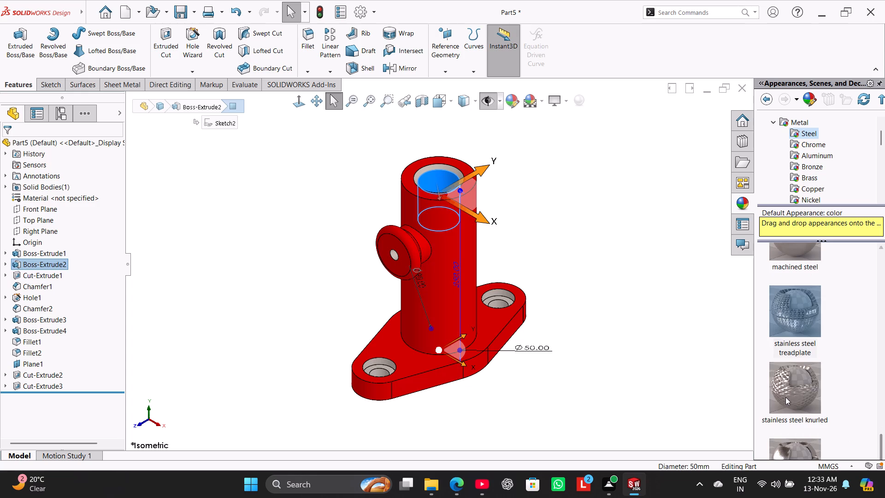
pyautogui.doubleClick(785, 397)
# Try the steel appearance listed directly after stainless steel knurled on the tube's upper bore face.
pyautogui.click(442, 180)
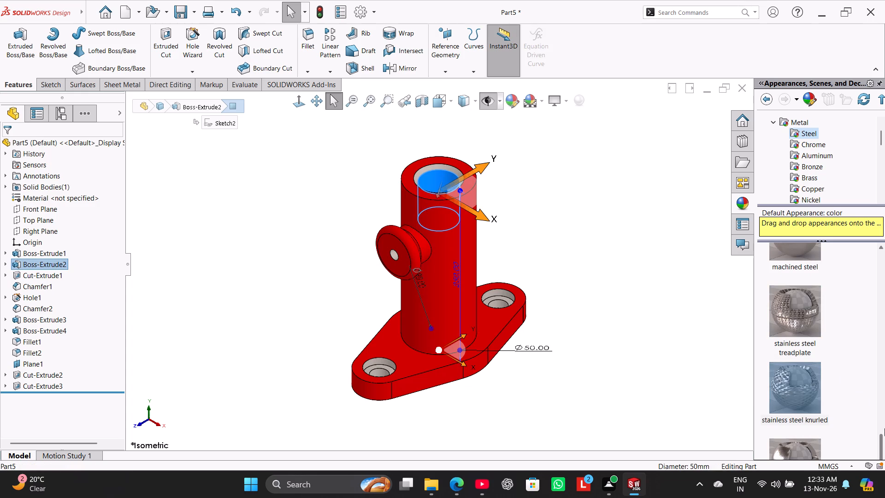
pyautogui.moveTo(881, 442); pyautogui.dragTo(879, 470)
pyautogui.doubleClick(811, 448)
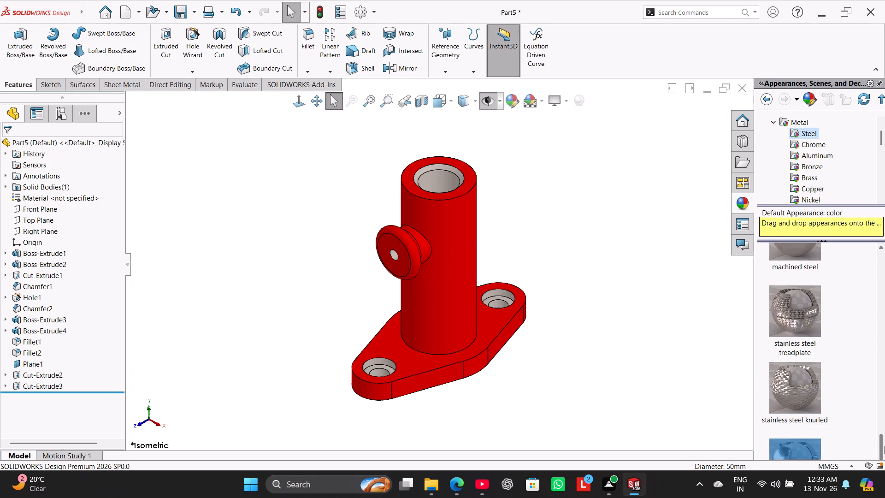
# Apply the sandblasted steel appearance to the tube's upper bore face, above the internal recess.
pyautogui.moveTo(884, 445); pyautogui.dragTo(884, 427)
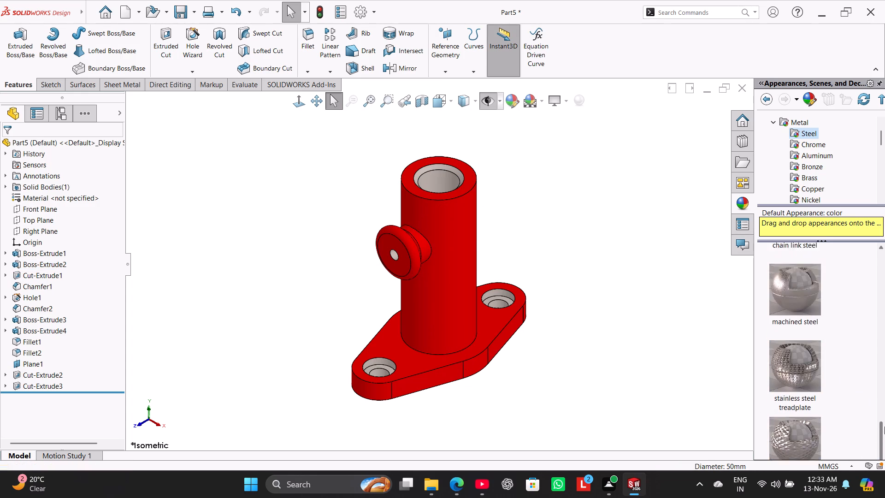
pyautogui.moveTo(884, 427); pyautogui.dragTo(883, 490)
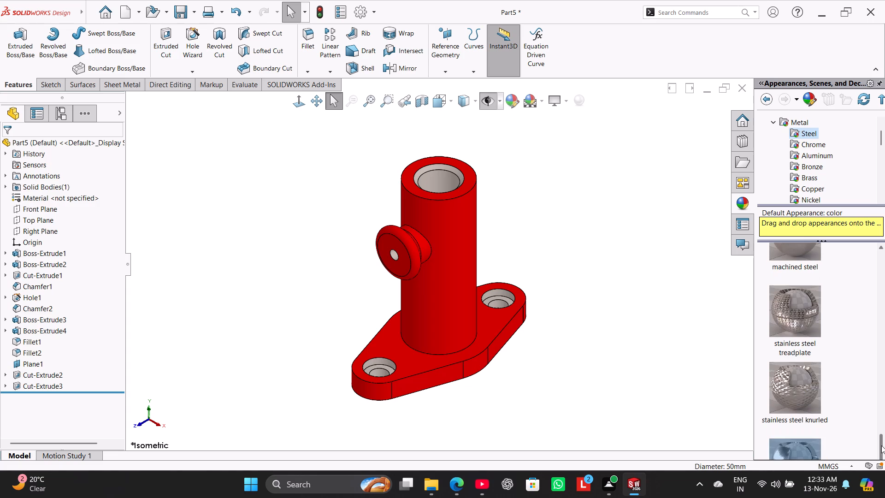
pyautogui.moveTo(881, 445); pyautogui.dragTo(884, 244)
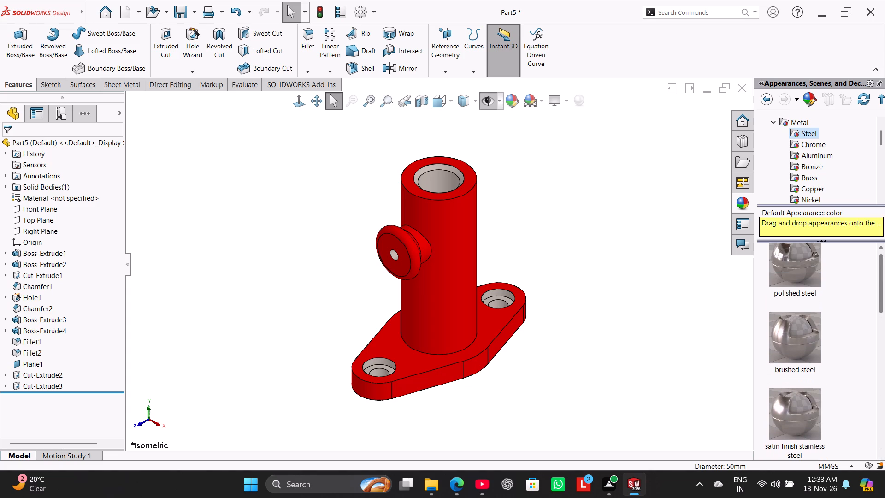
pyautogui.moveTo(884, 244); pyautogui.dragTo(884, 221)
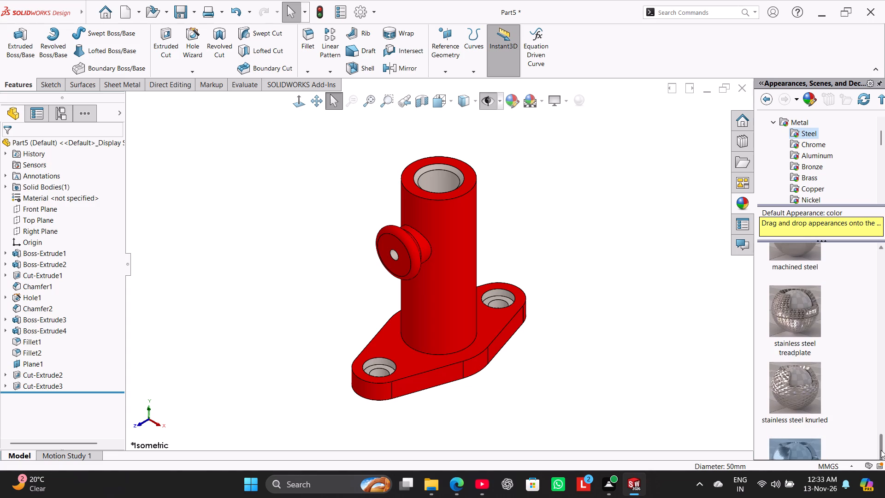
pyautogui.moveTo(881, 450); pyautogui.dragTo(884, 243)
pyautogui.scroll(-1, 852, 350)
pyautogui.click(786, 374)
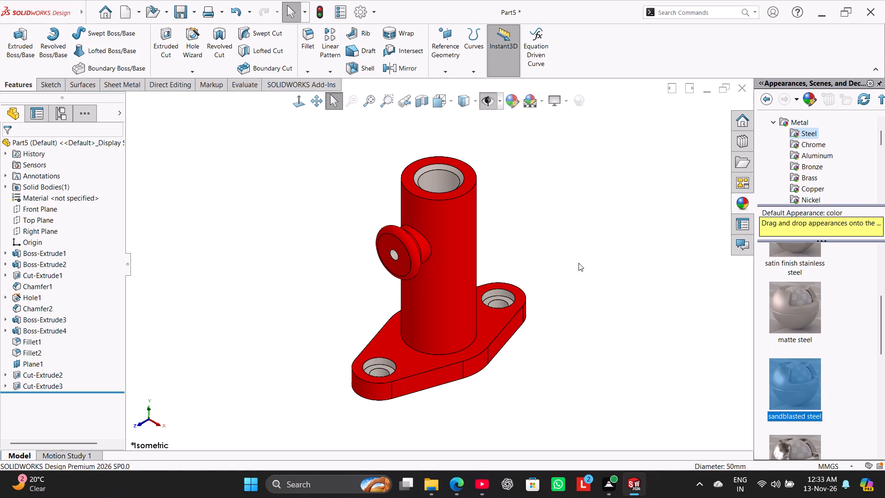
pyautogui.click(448, 185)
pyautogui.doubleClick(789, 385)
pyautogui.click(638, 239)
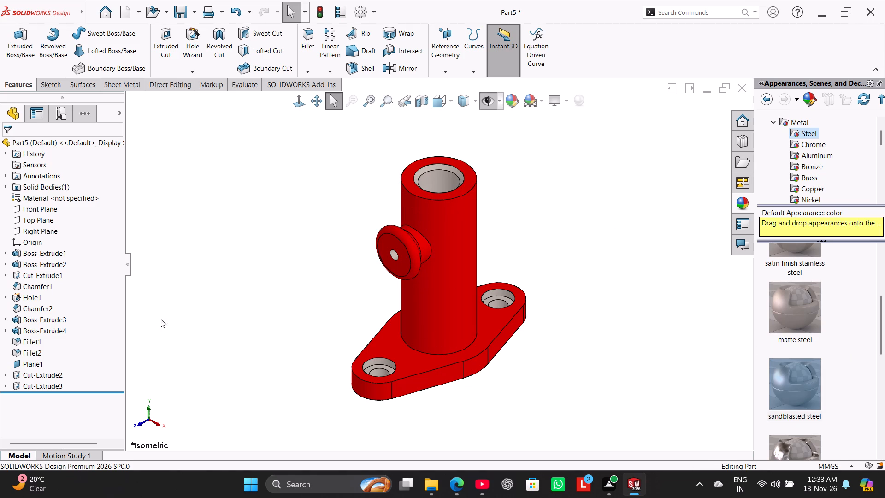
# Apply the sandblasted steel appearance to Cut-Extrude1, Cut-Extrude2, Cut-Extrude3, Chamfer1 and Chamfer2 together.
pyautogui.keyDown('ctrl'); pyautogui.click(21, 390); pyautogui.keyUp('ctrl')
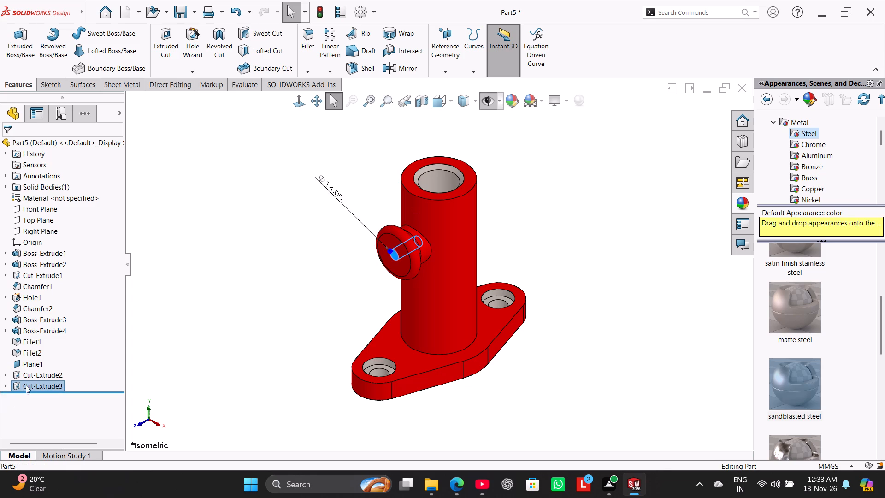
pyautogui.keyDown('ctrl'); pyautogui.click(32, 379); pyautogui.keyUp('ctrl')
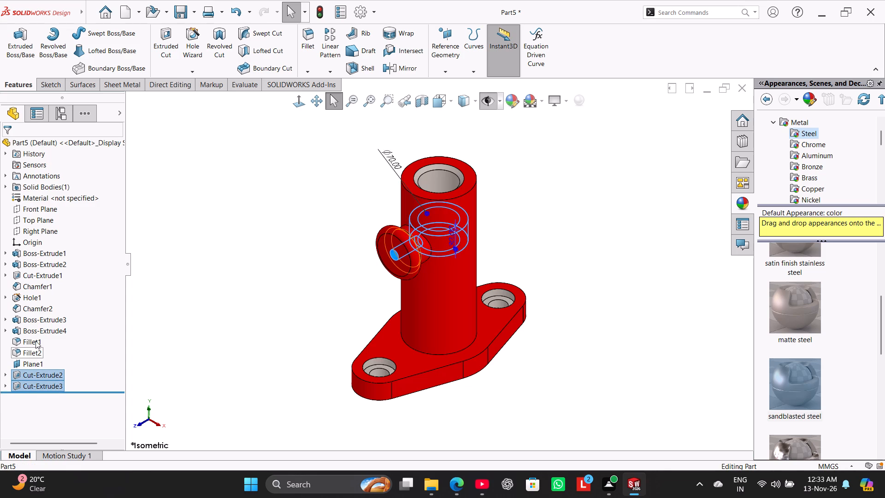
pyautogui.keyDown('ctrl'); pyautogui.click(35, 311); pyautogui.keyUp('ctrl')
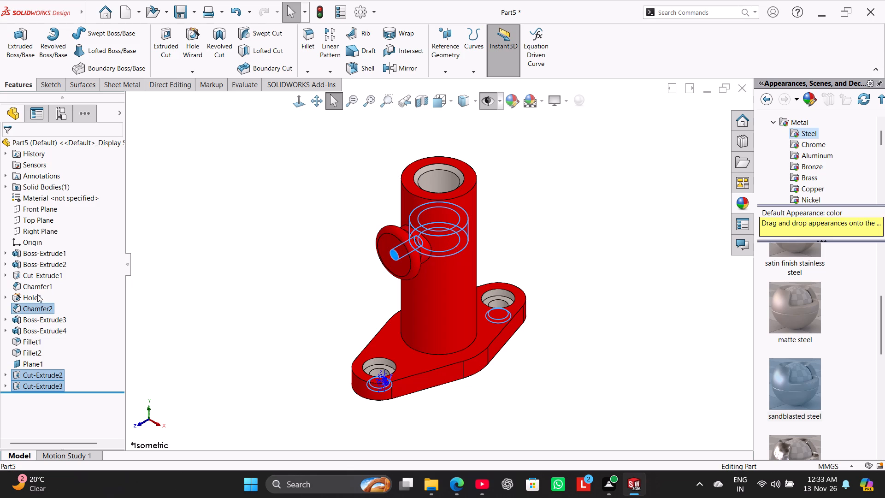
pyautogui.keyDown('ctrl'); pyautogui.click(37, 290); pyautogui.keyUp('ctrl')
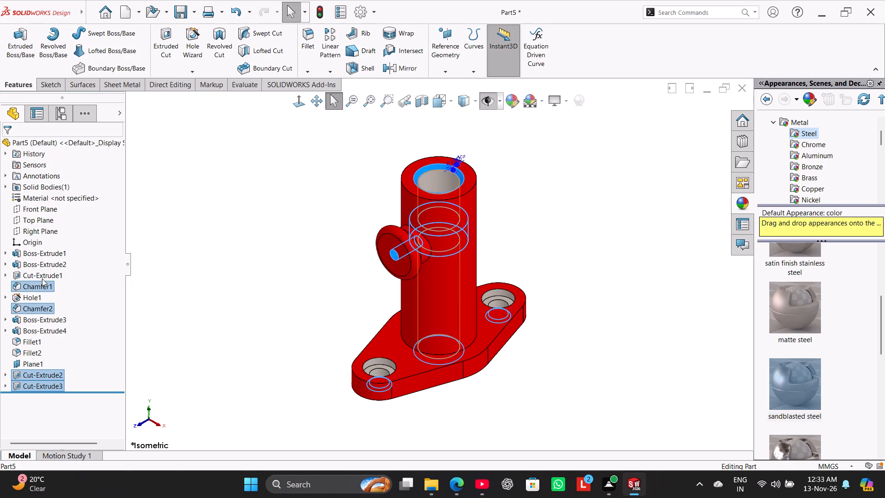
pyautogui.keyDown('ctrl'); pyautogui.click(42, 279); pyautogui.keyUp('ctrl')
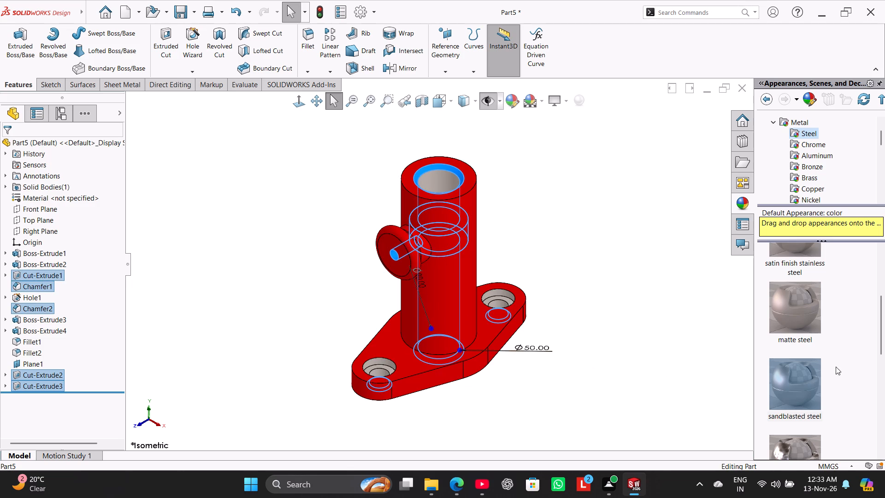
pyautogui.doubleClick(802, 385)
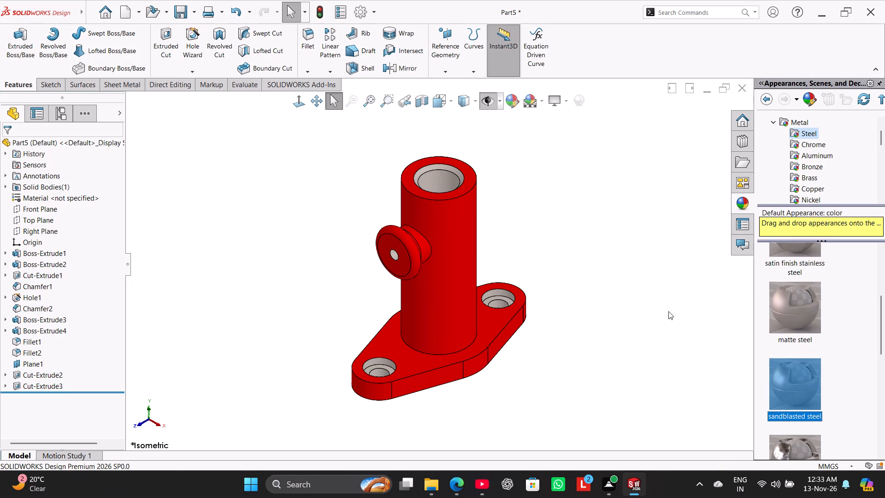
# Begin saving the part under a new name and copy the "Tall tube on oval two-hole flange with side boss - Run 12" folder's name in File Explorer.
pyautogui.click(195, 12)
pyautogui.click(206, 40)
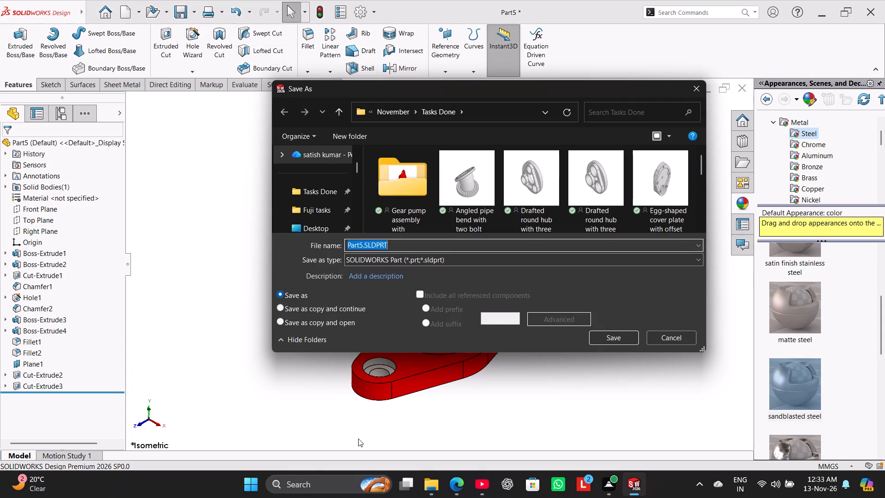
pyautogui.click(430, 489)
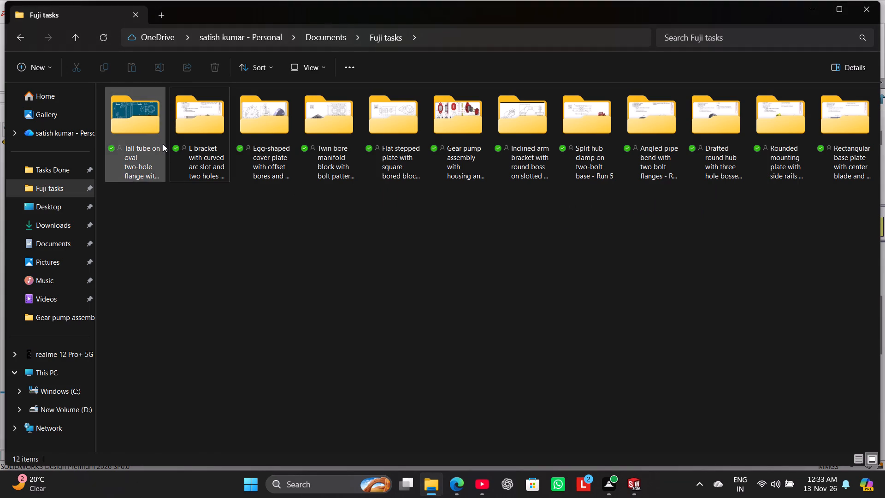
pyautogui.click(156, 132)
pyautogui.click(165, 64)
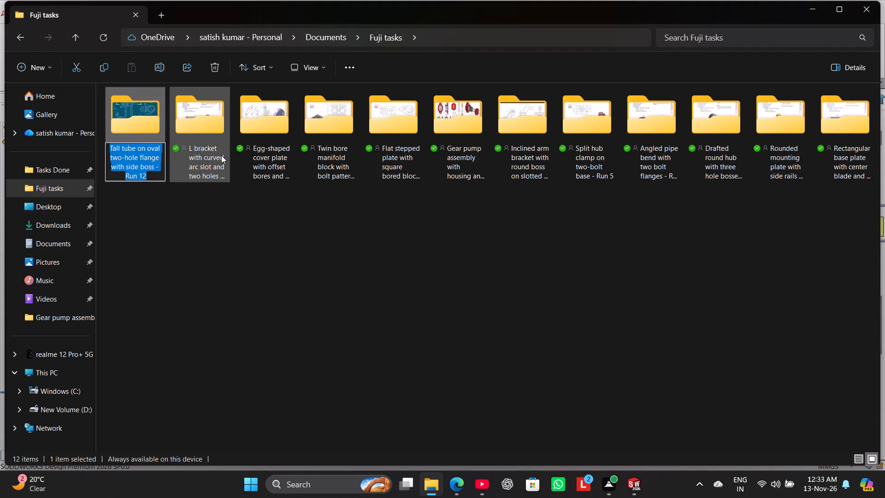
pyautogui.hotkey('ctrl', 'c')
pyautogui.click(324, 304)
# Back in SOLIDWORKS, save the part in Tasks Done as "Tall tube on oval two-hole flange with side boss", omitting the run suffix.
pyautogui.click(645, 486)
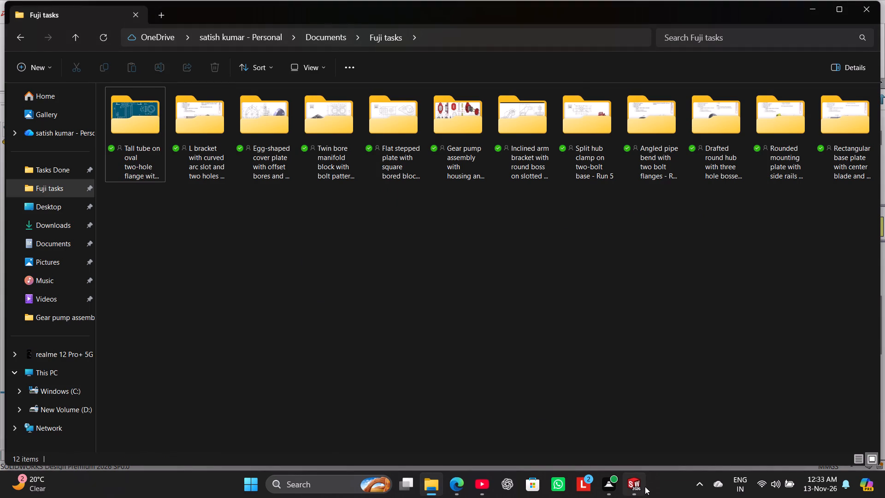
pyautogui.hotkey('ctrl', 'v')
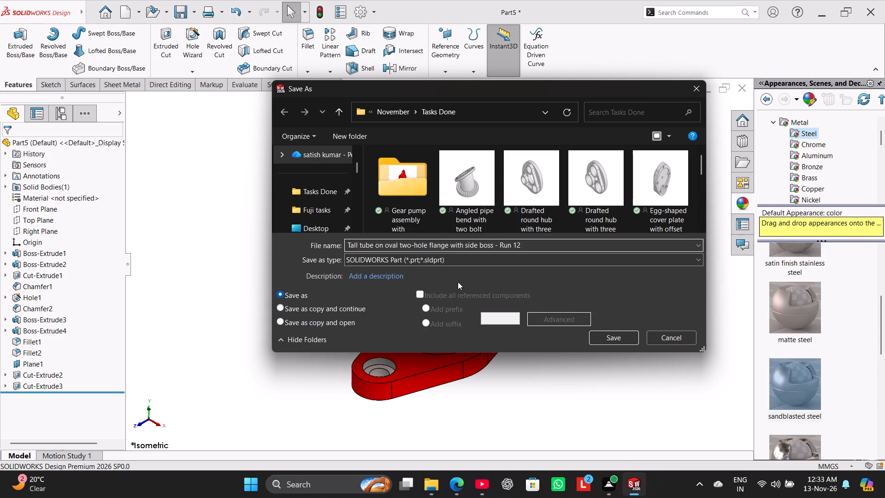
pyautogui.press('BackSpace')
pyautogui.press('BackSpace')
pyautogui.press('BackSpace')
pyautogui.press('BackSpace')
pyautogui.press('BackSpace')
pyautogui.press('BackSpace')
pyautogui.press('BackSpace')
pyautogui.press('BackSpace')
pyautogui.press('BackSpace')
pyautogui.hotkey('ctrl', 'a')
pyautogui.hotkey('ctrl', 'c')
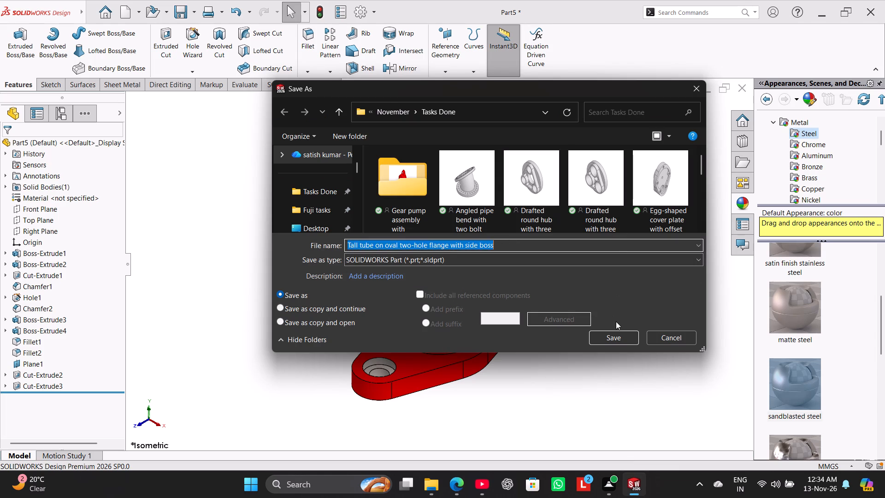
pyautogui.click(621, 336)
# Save a PDF copy of the part in Tasks Done as "Tall tube on oval two-hole flange with side boss.pdf".
pyautogui.click(197, 8)
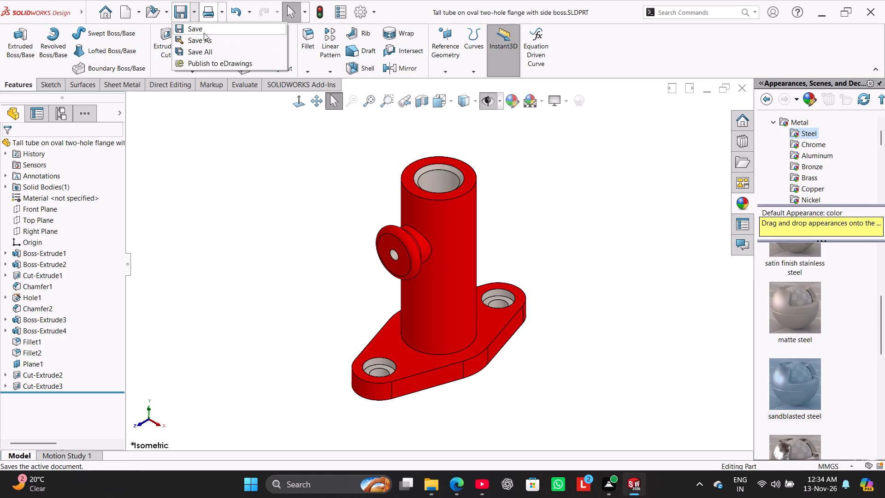
pyautogui.click(206, 36)
pyautogui.click(477, 260)
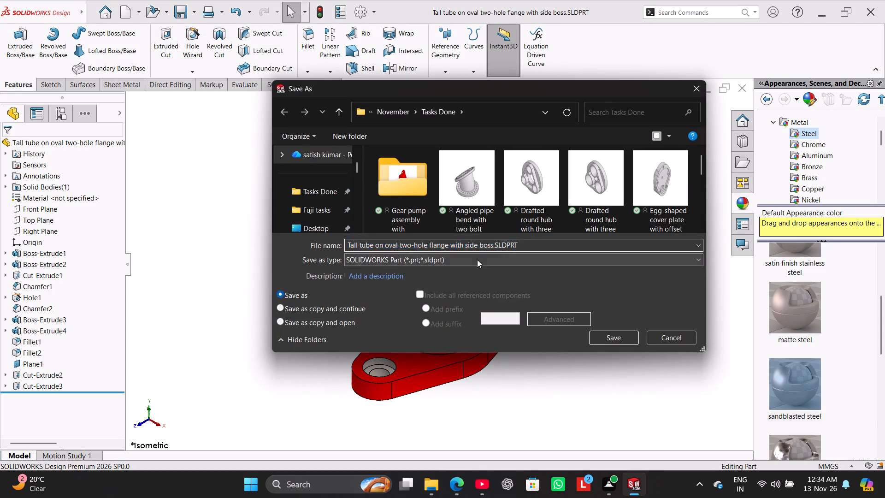
pyautogui.click(500, 87)
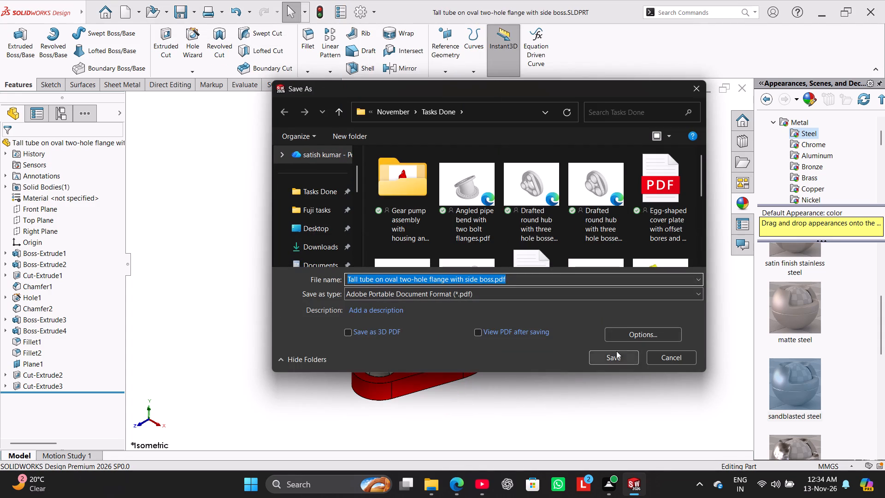
pyautogui.click(616, 351)
# Close the tall tube part document.
pyautogui.click(746, 85)
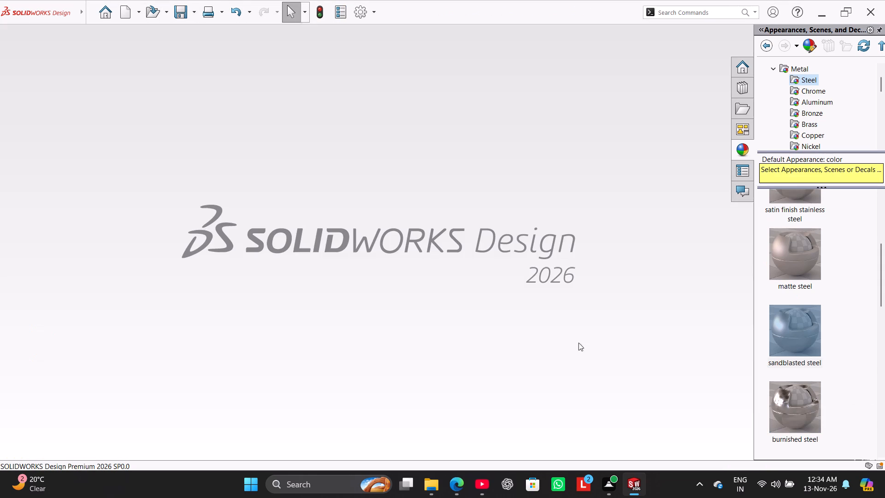